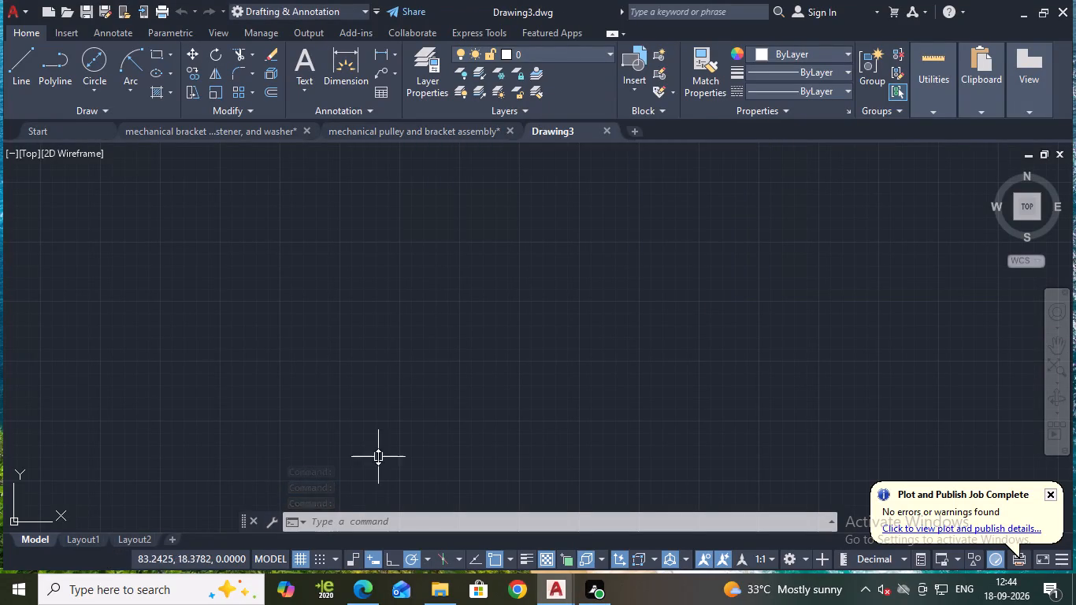
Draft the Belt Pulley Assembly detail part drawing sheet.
Turn off the drawing grid display.
click(299, 559)
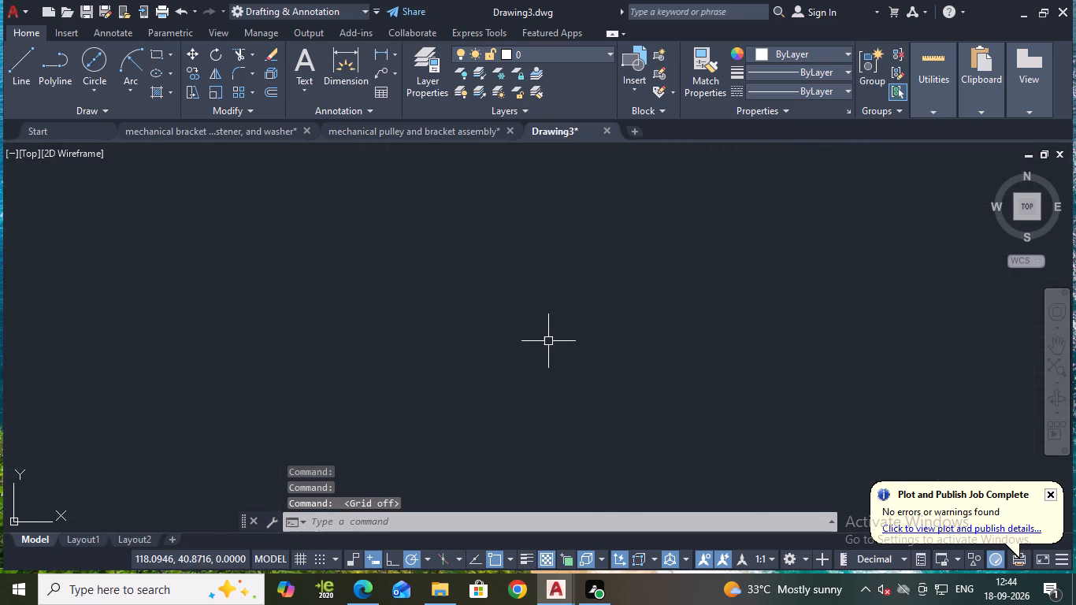
Turn on command log file recording with LOGFILEON.
click(397, 521)
text(log)
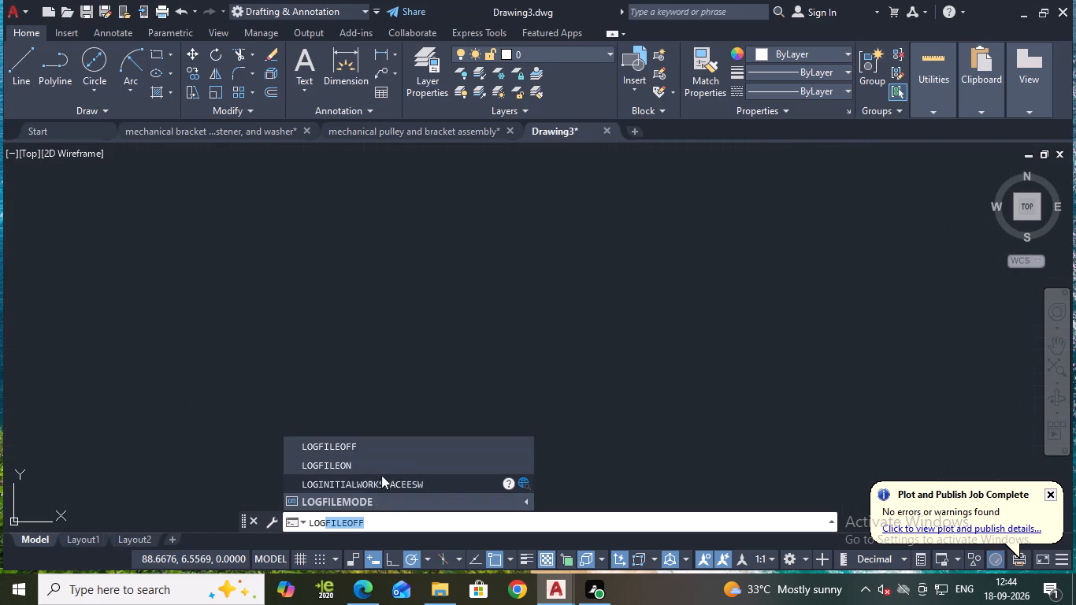
click(350, 464)
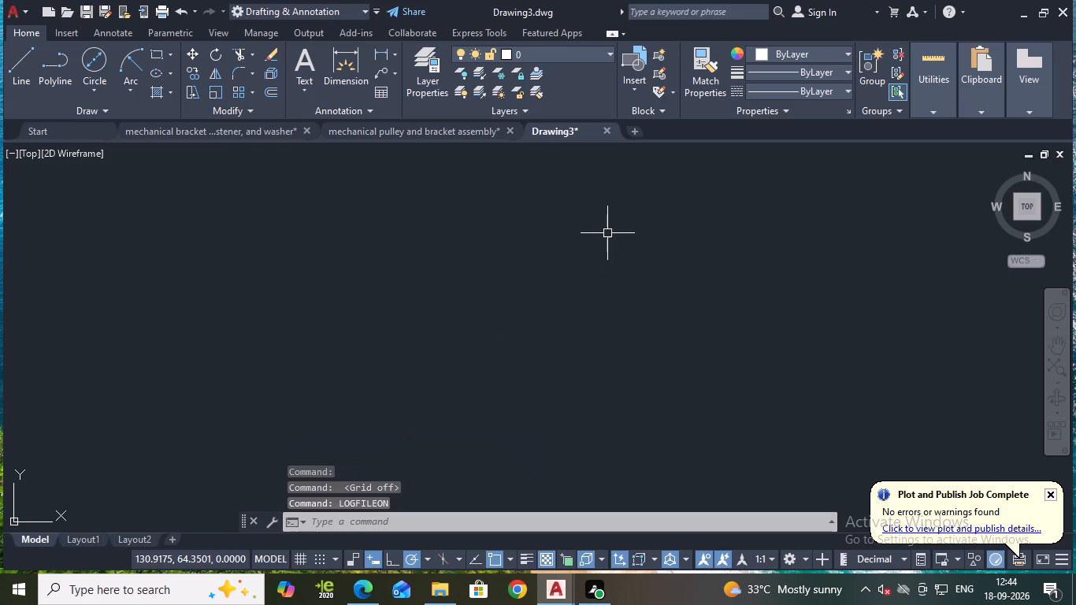
Set the model space limits from 0,0 to 1000,1000 and zoom to show all.
text(limits)
key(Return)
text(0,0)
key(Return)
text(1000)
key(comma)
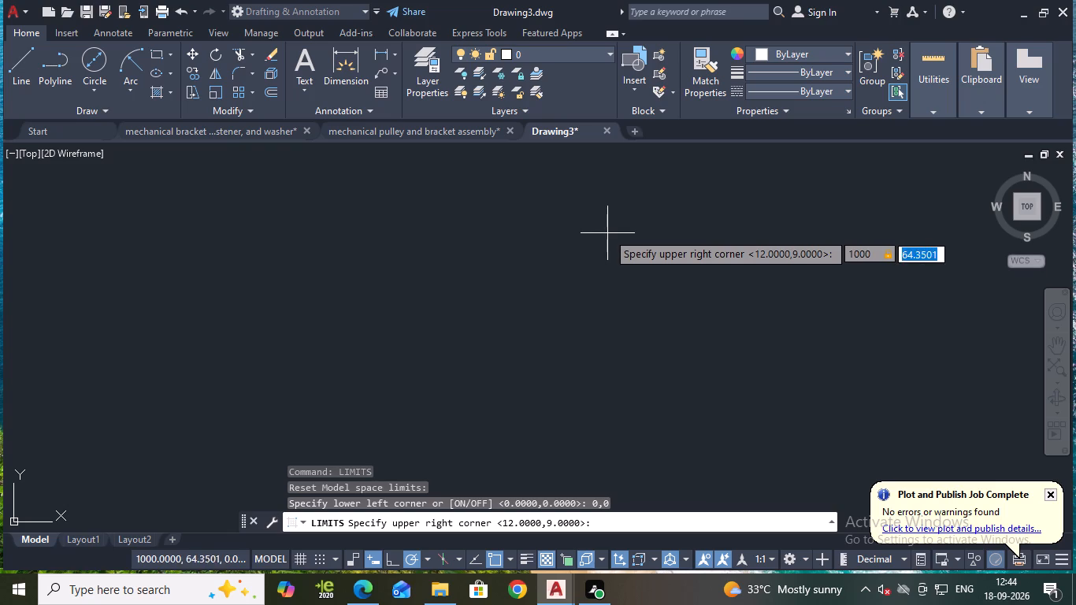
text(1000)
key(Return)
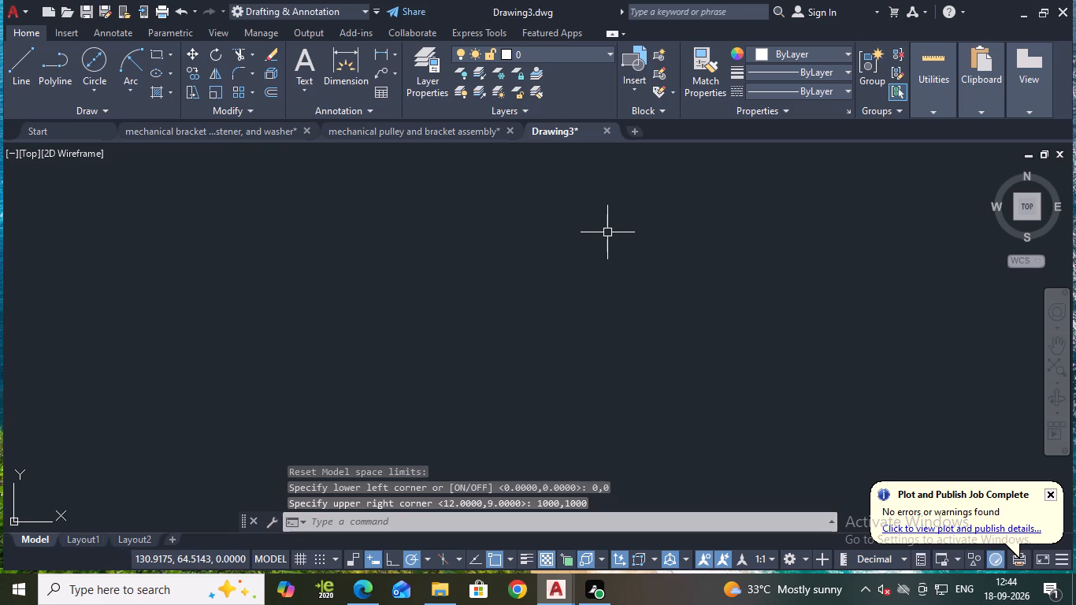
key(z)
key(Return)
key(a)
key(Return)
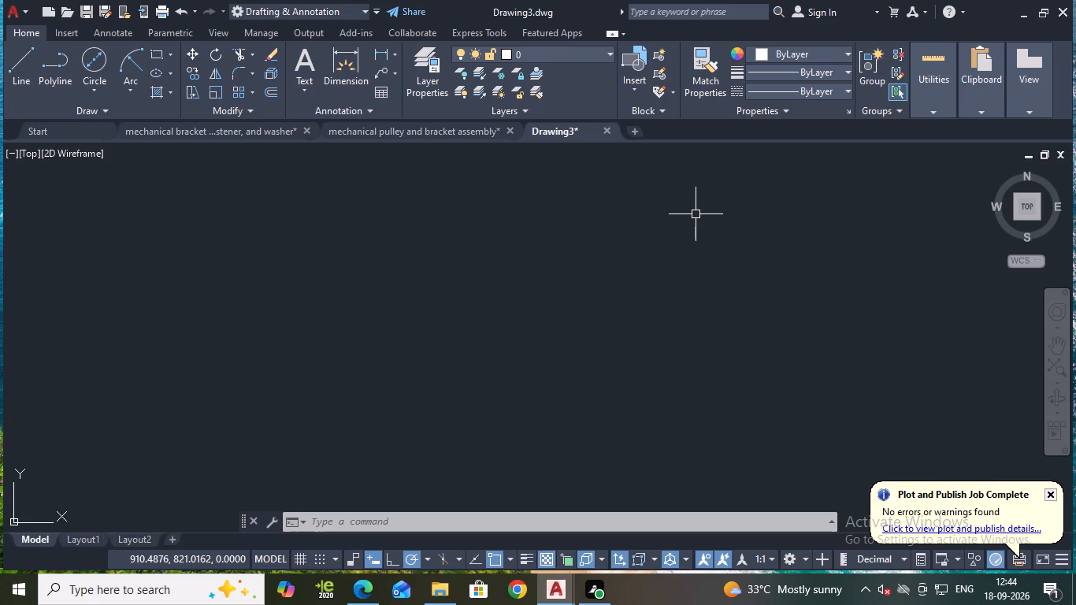
Draw a narrow upright closed rectangle 3 wide and 36 tall with the Line command.
click(16, 60)
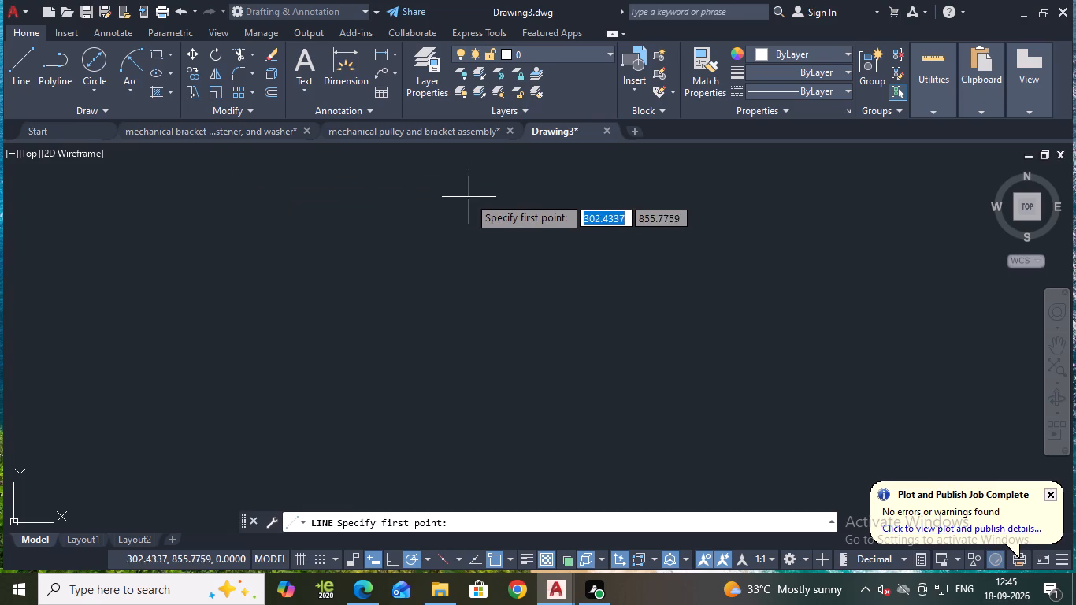
middle_drag(461, 207, 447, 225)
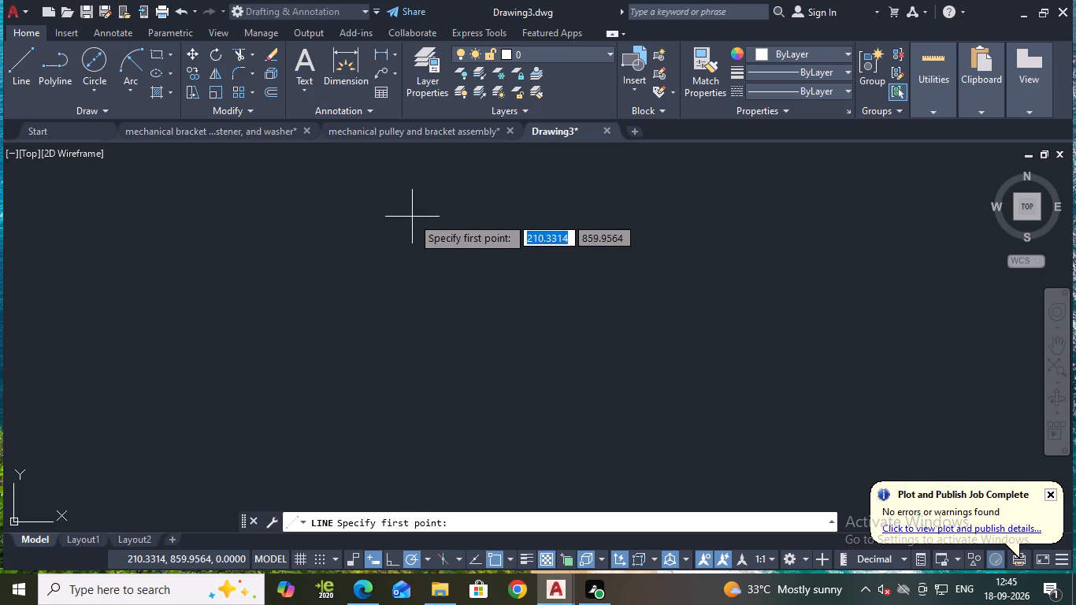
click(348, 195)
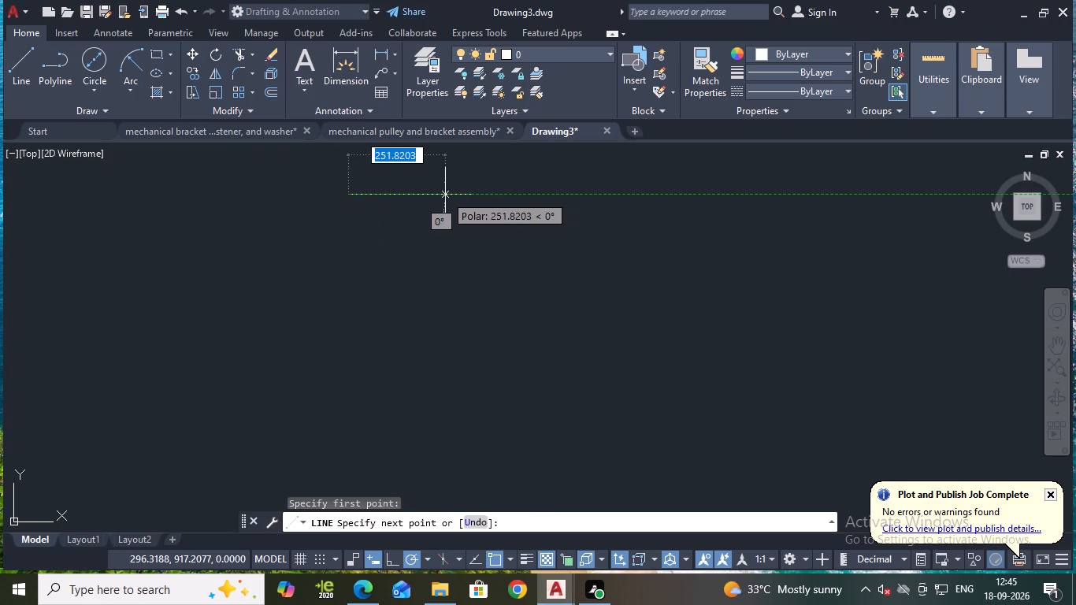
key(3)
key(Return)
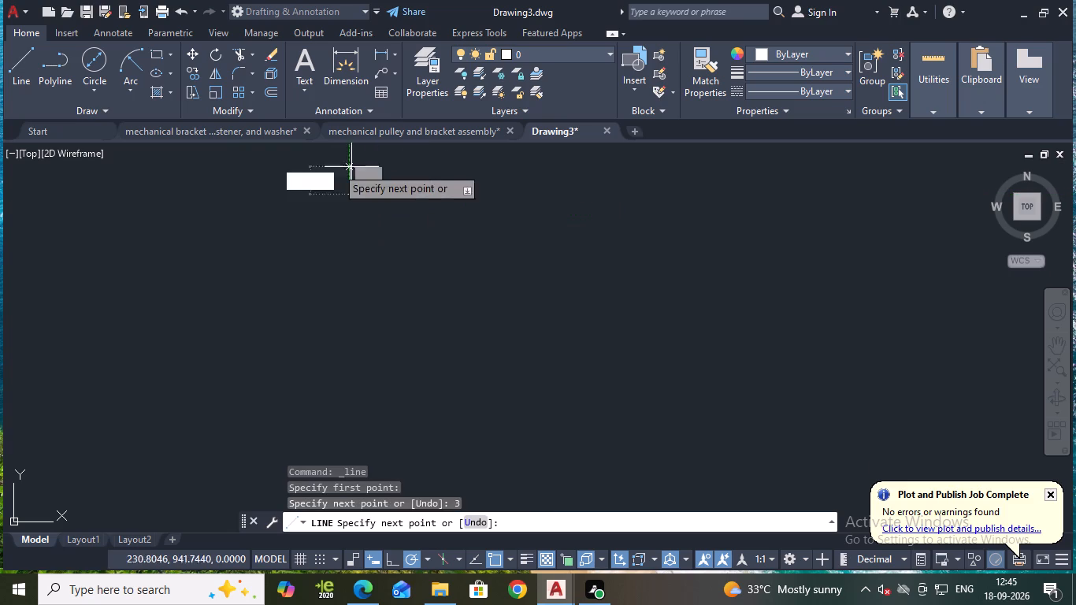
scroll(320, 171, up, 3)
middle_click(356, 148)
scroll(508, 298, up, 2)
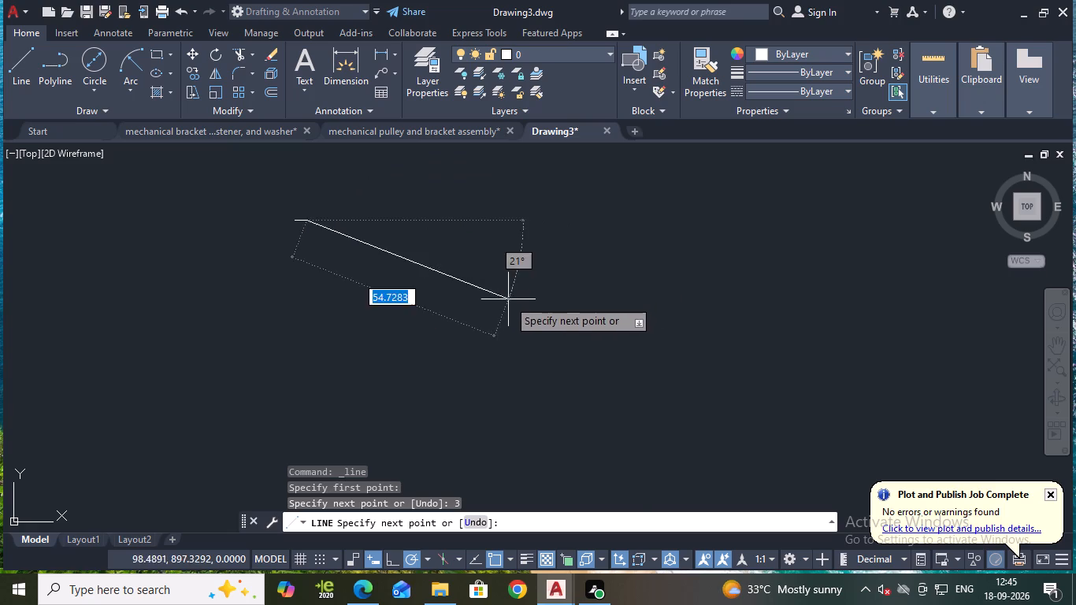
scroll(462, 302, up, 2)
middle_drag(276, 336, 597, 395)
scroll(469, 394, down, 1)
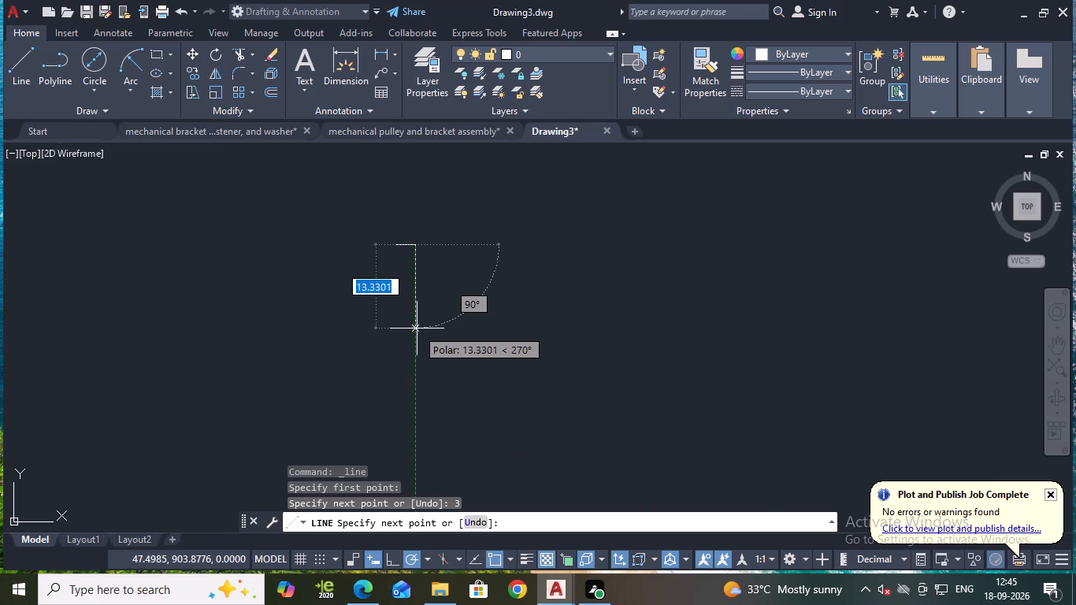
text(36)
key(Return)
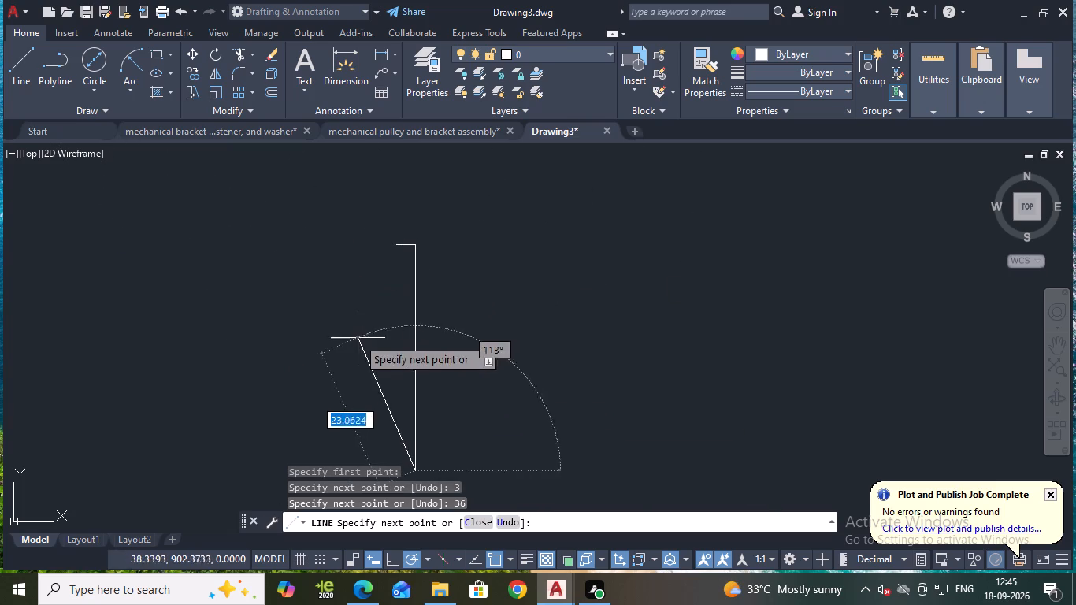
middle_drag(347, 376, 396, 266)
scroll(408, 338, down, 2)
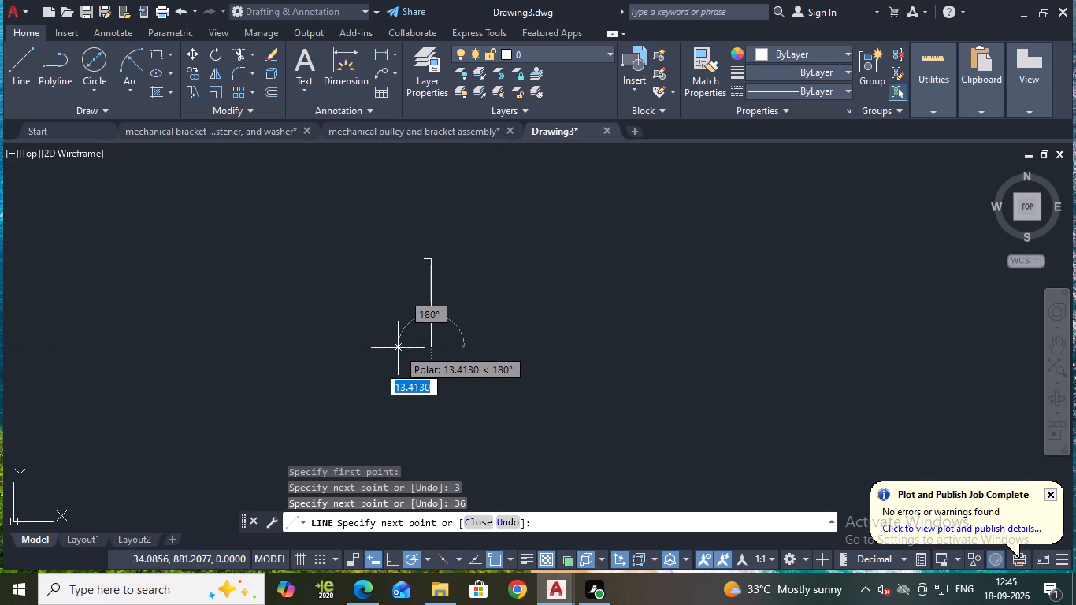
key(3)
key(Return)
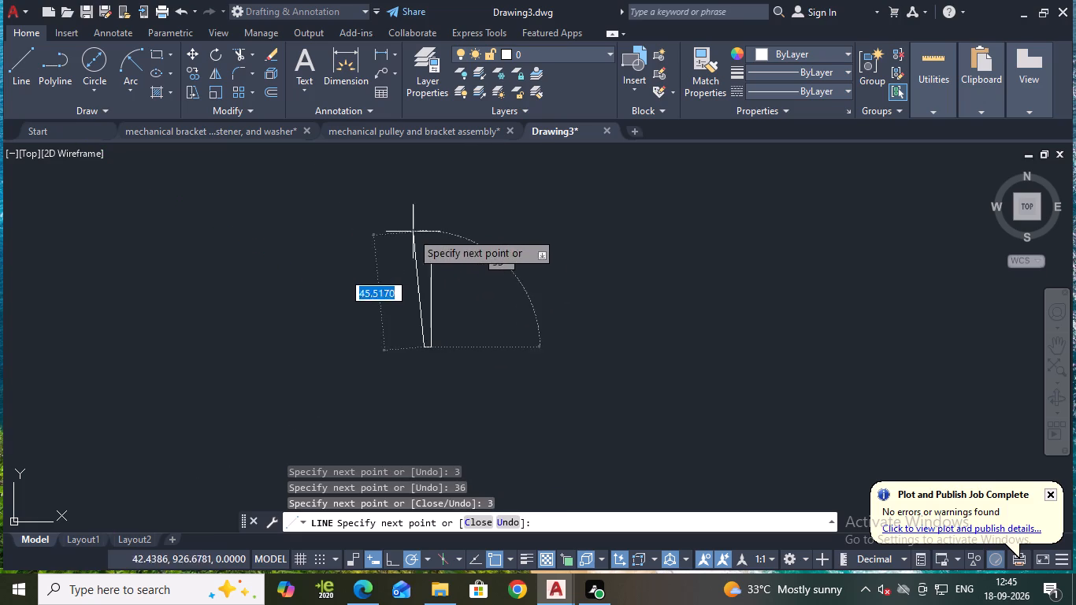
click(422, 258)
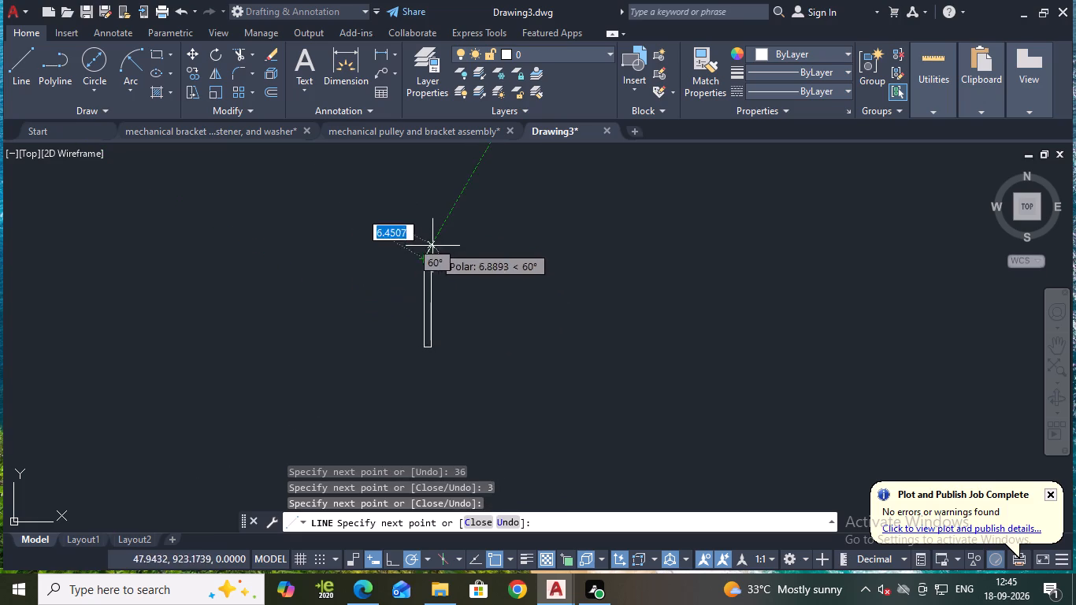
key(Escape)
Draw a 68-long horizontal line rightward from the midpoint of the rectangle's right side, continuing with a 14-long vertical line upward.
scroll(476, 302, up, 2)
middle_drag(476, 302, 473, 302)
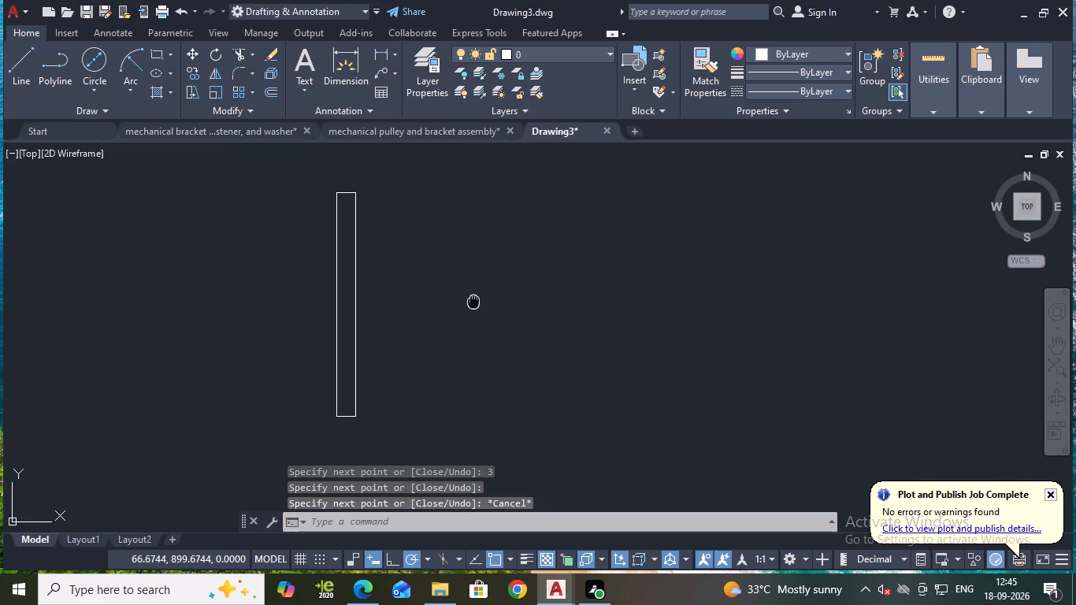
middle_drag(473, 302, 451, 292)
scroll(451, 292, down, 1)
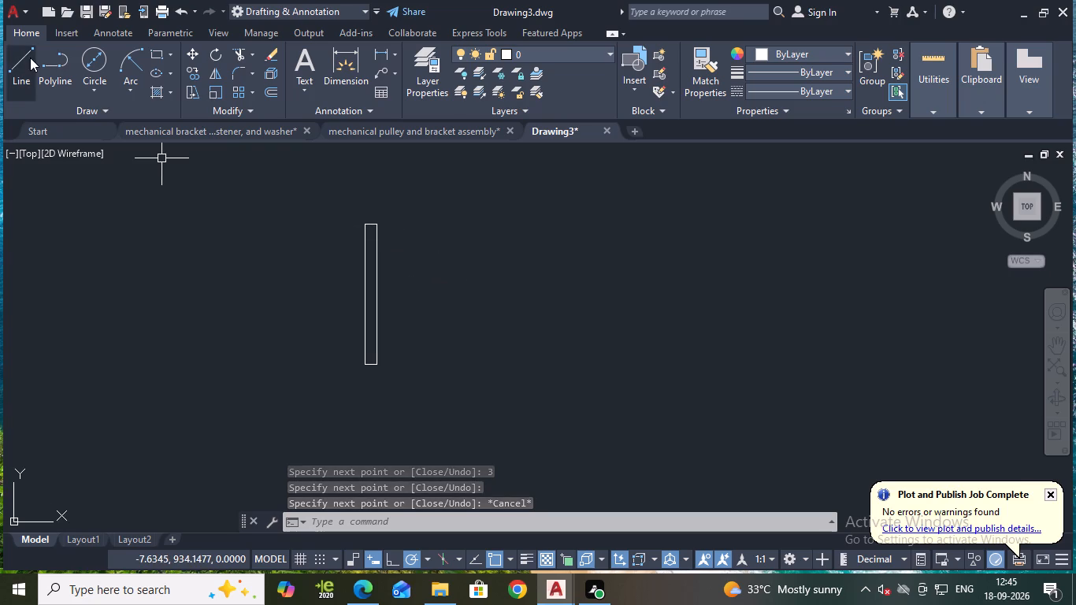
click(27, 58)
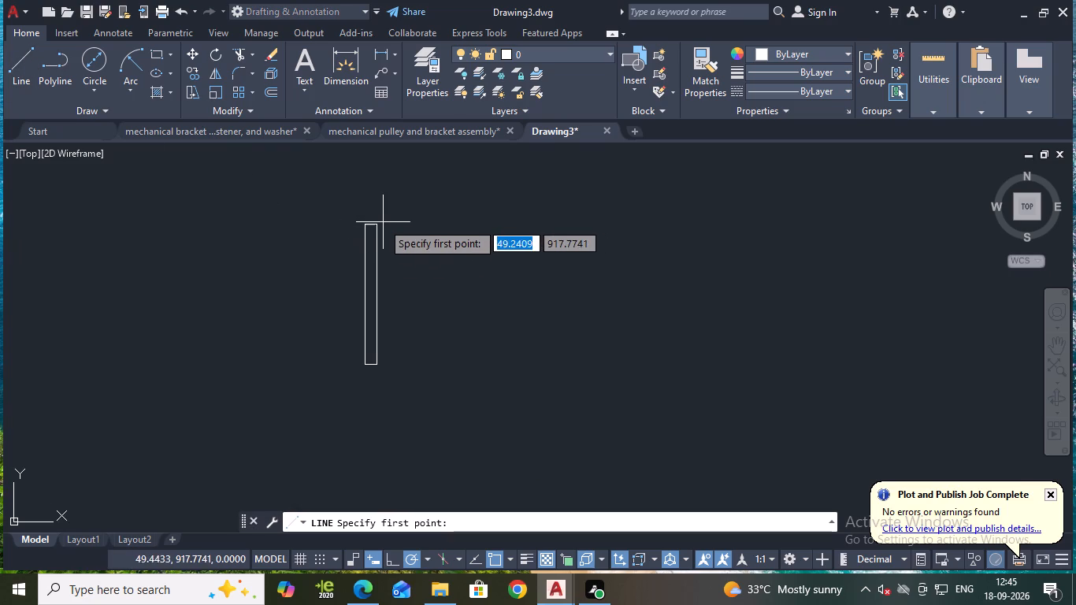
click(376, 294)
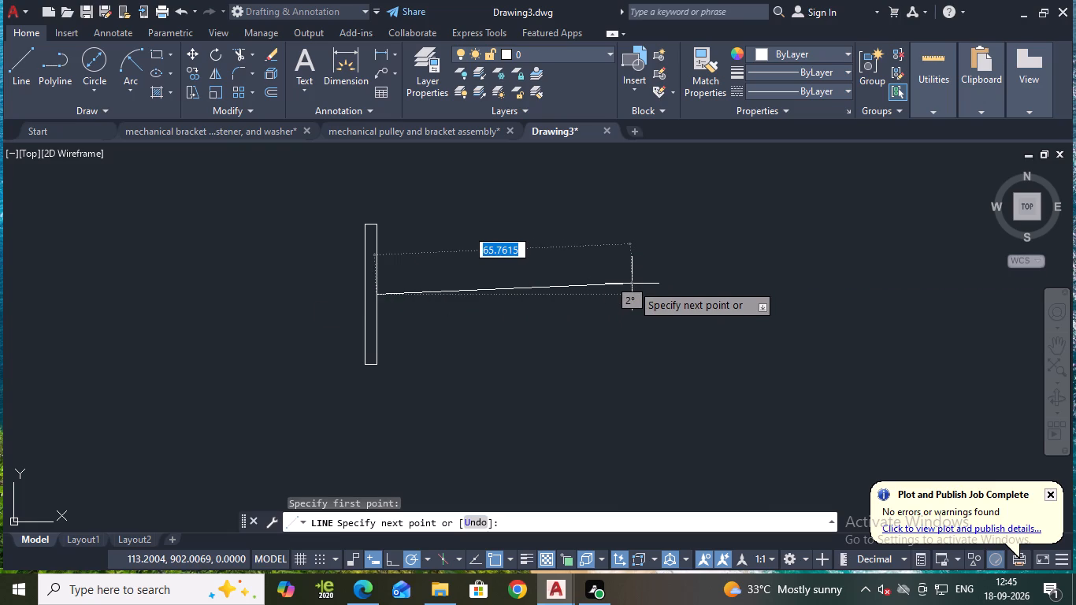
text(68)
key(Return)
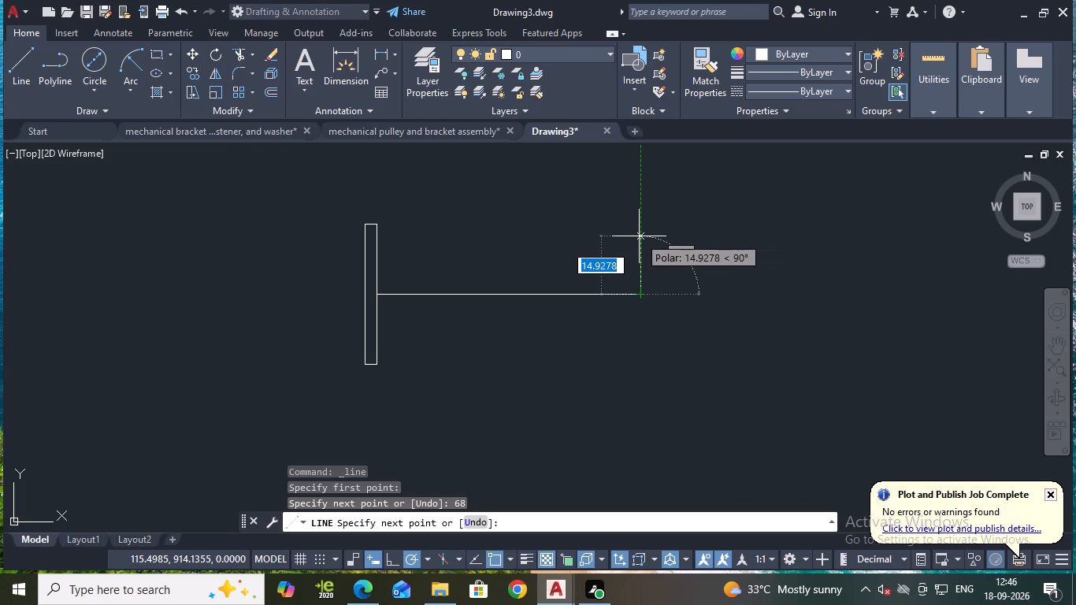
text(14)
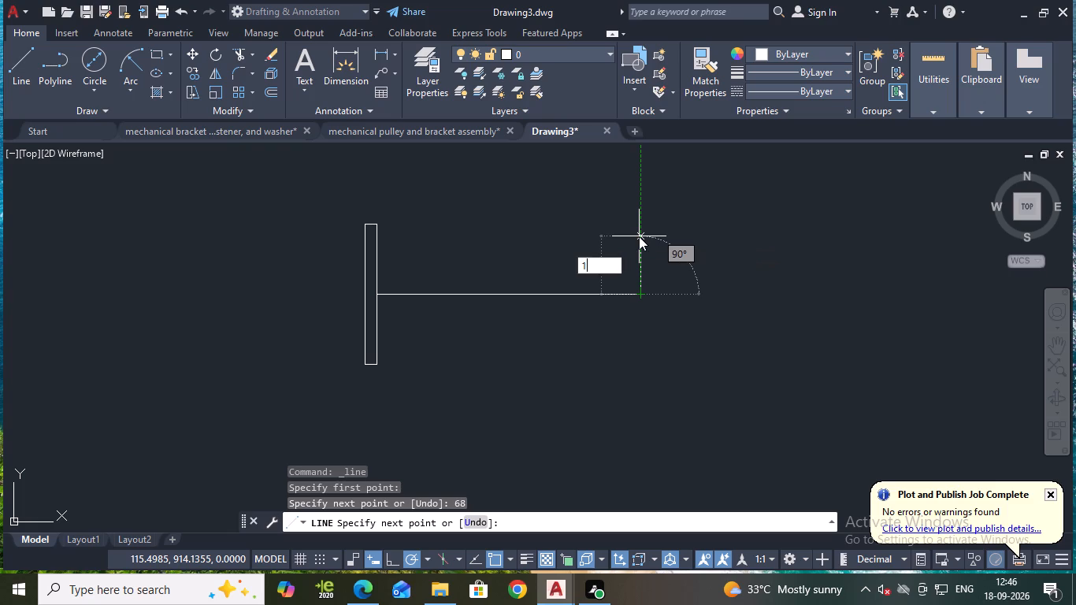
key(Return)
key(Escape)
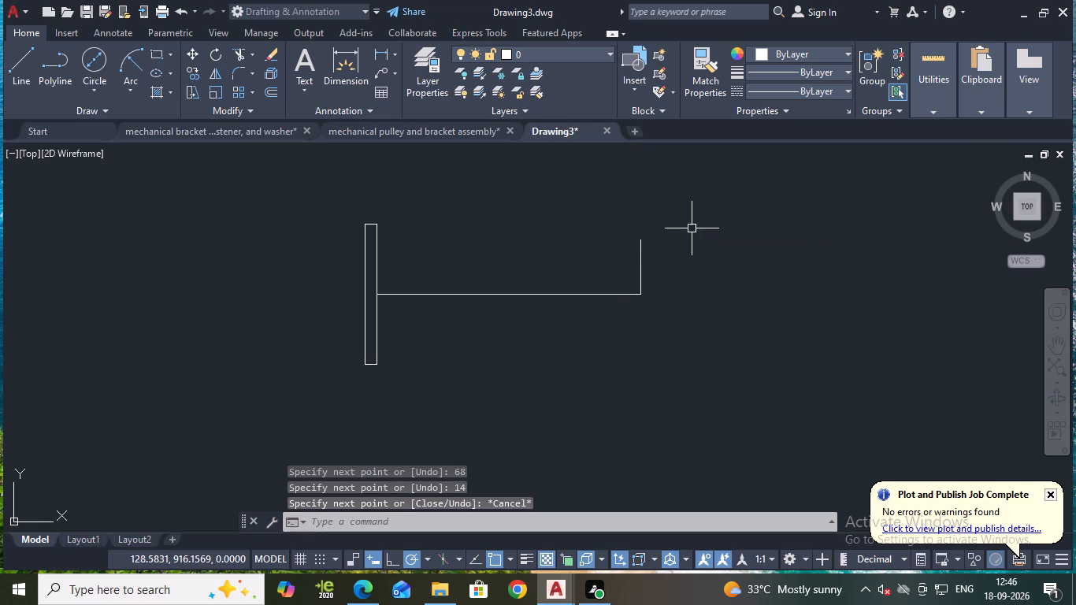
Stretch the lower end of the short vertical line downward by 14.
click(640, 260)
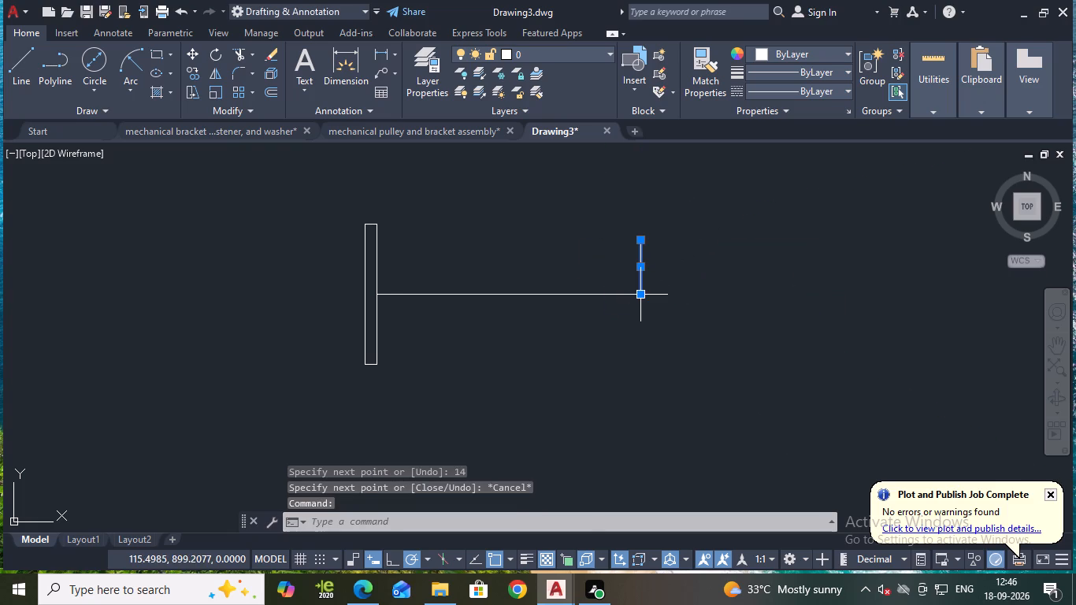
click(638, 293)
text(14)
key(Return)
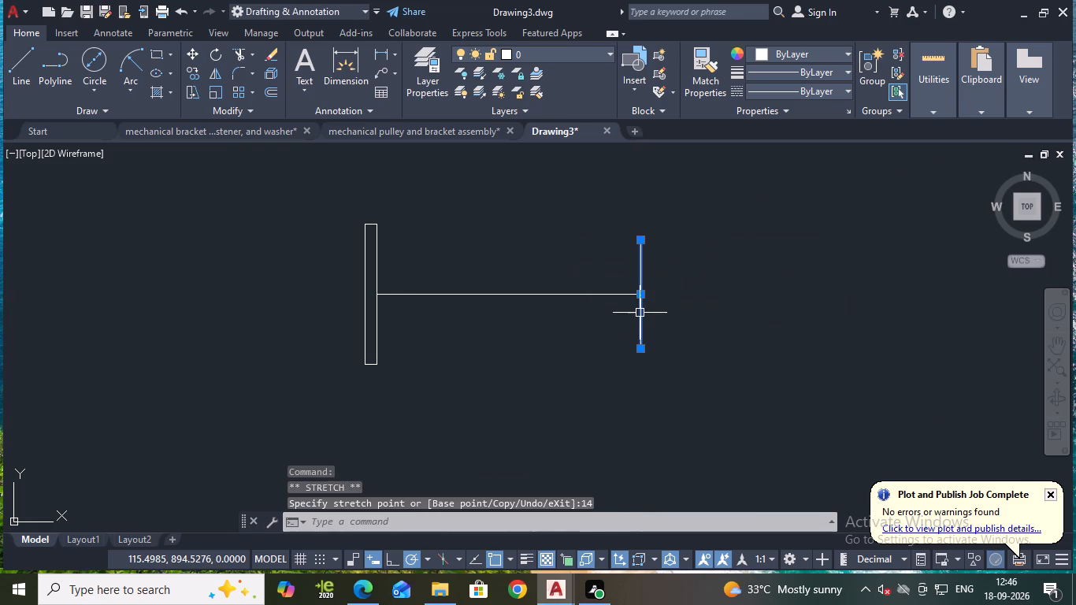
Draw horizontal lines from the lower and upper ends of the vertical end line to the narrow rectangle's right side.
key(l)
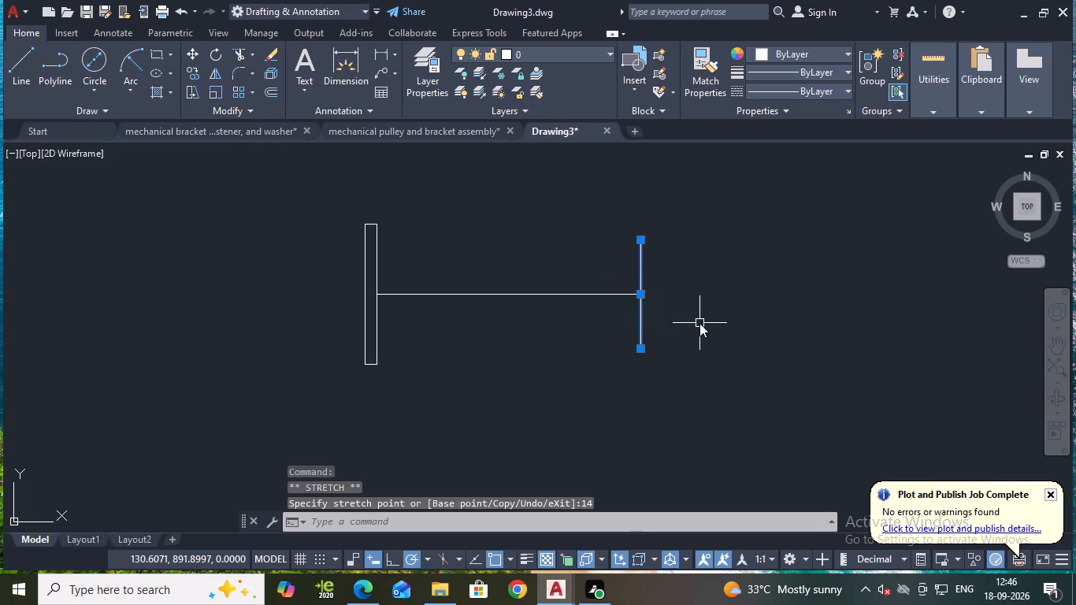
key(Return)
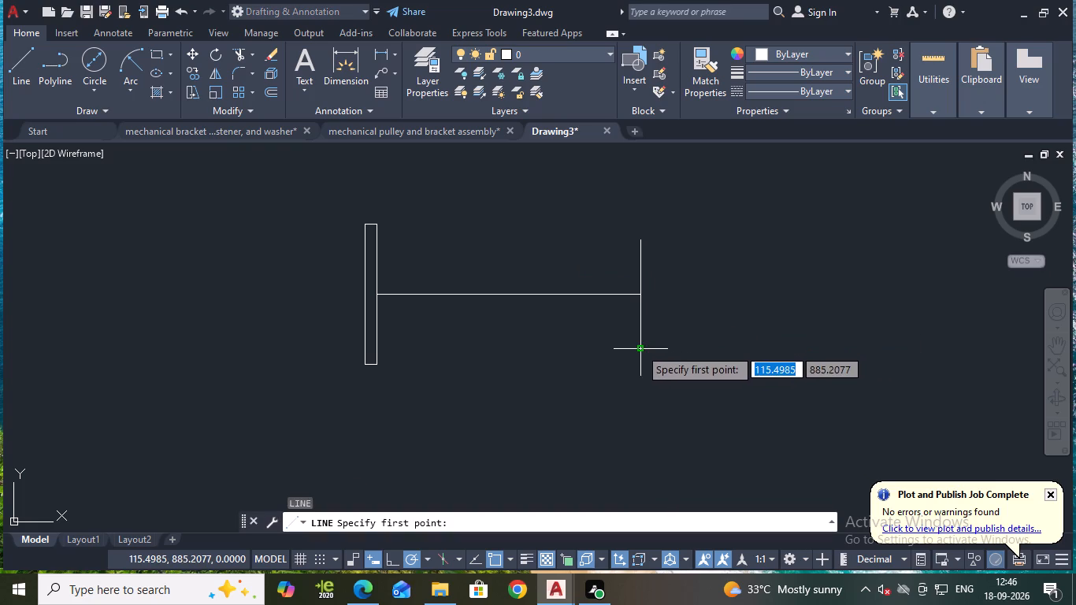
click(640, 347)
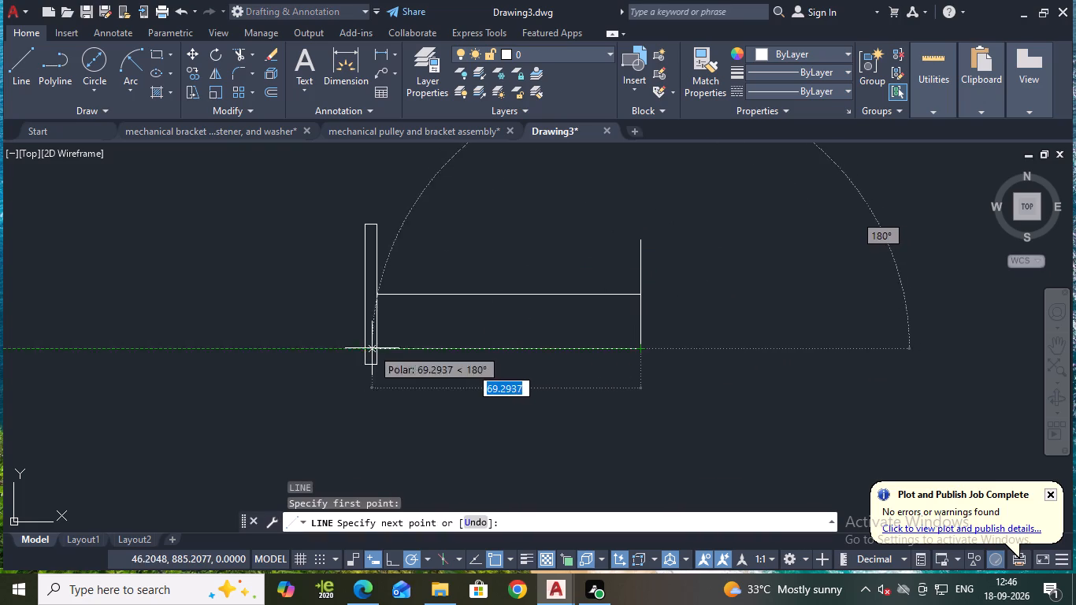
click(378, 349)
key(Escape)
key(space)
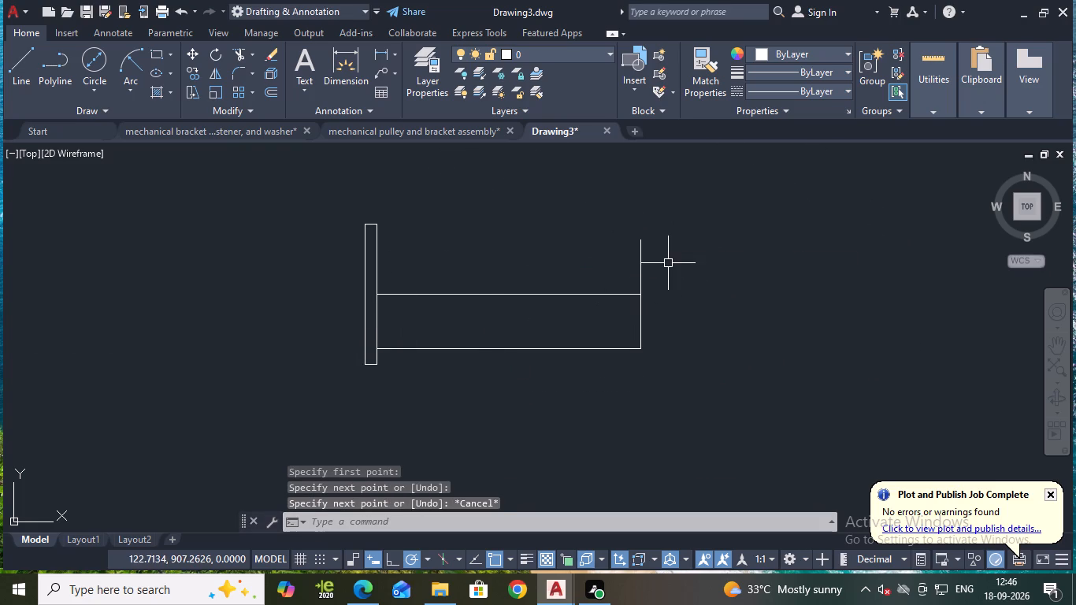
click(639, 243)
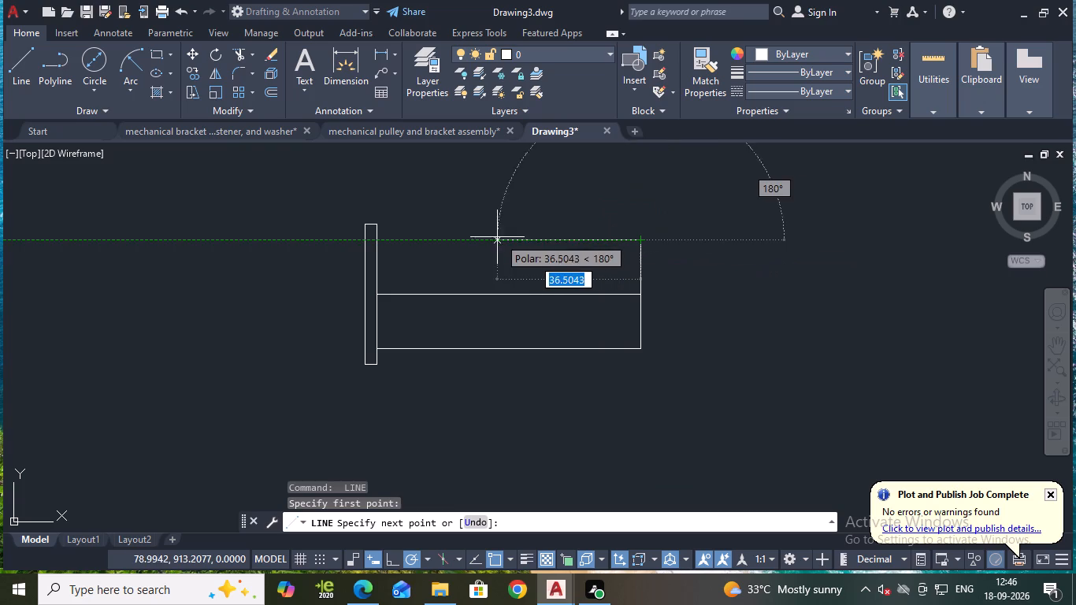
click(378, 243)
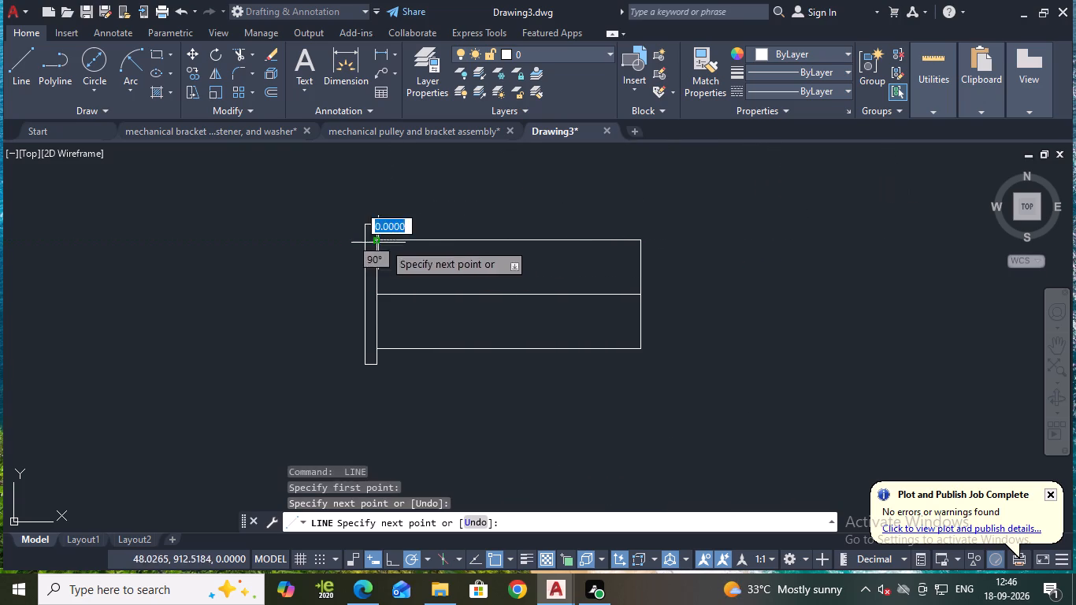
key(Escape)
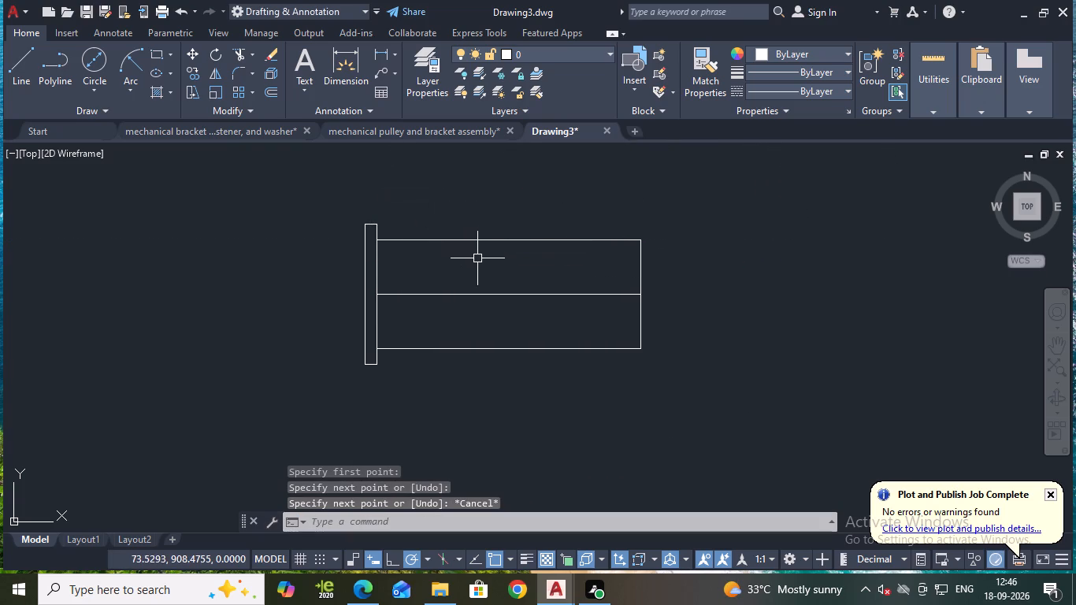
Offset the body's upper and lower horizontal edges inward by 4.
scroll(477, 258, down, 1)
middle_drag(469, 254, 395, 252)
scroll(414, 256, up, 1)
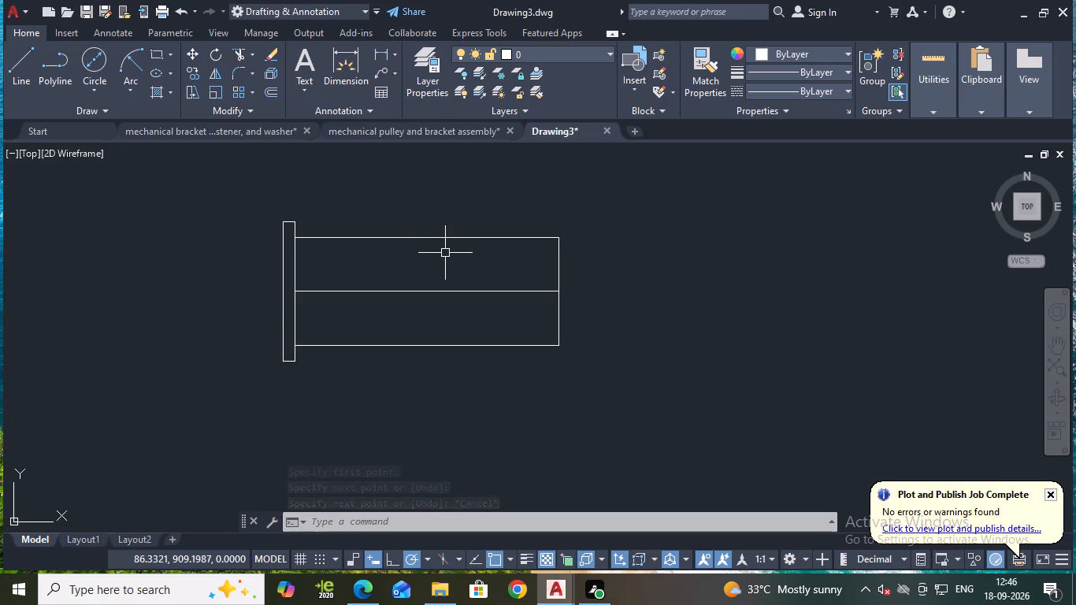
click(560, 265)
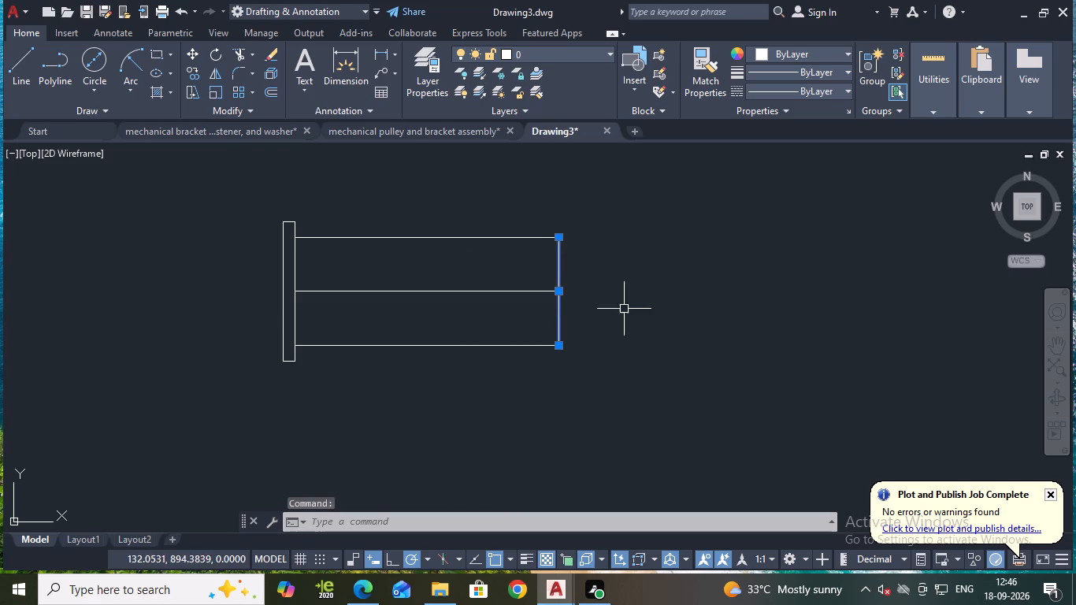
key(Escape)
click(502, 237)
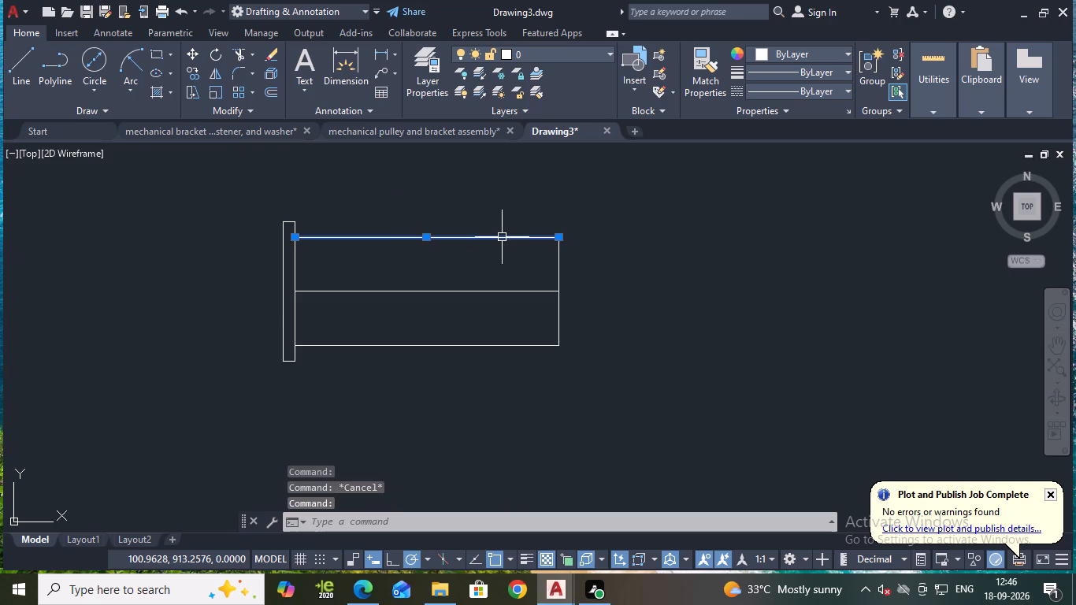
key(o)
key(Return)
key(Return)
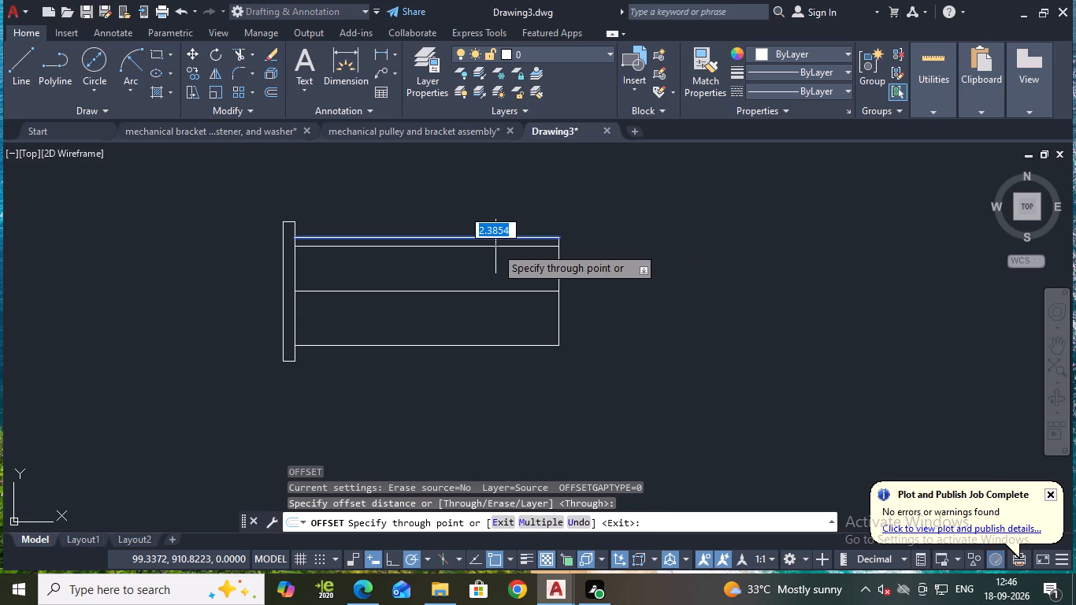
key(4)
key(Return)
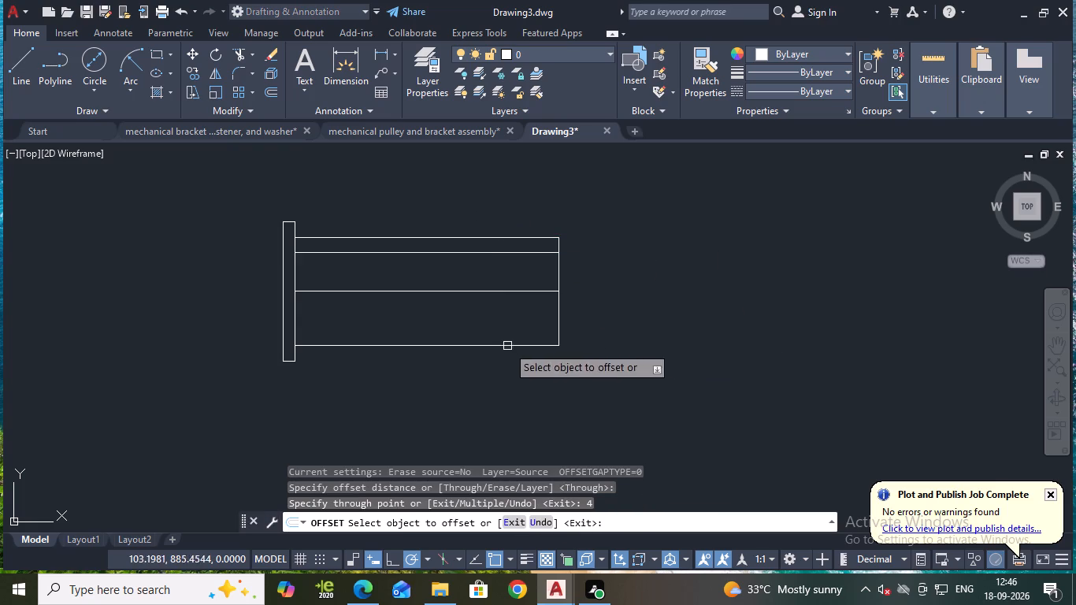
click(507, 346)
key(4)
key(Return)
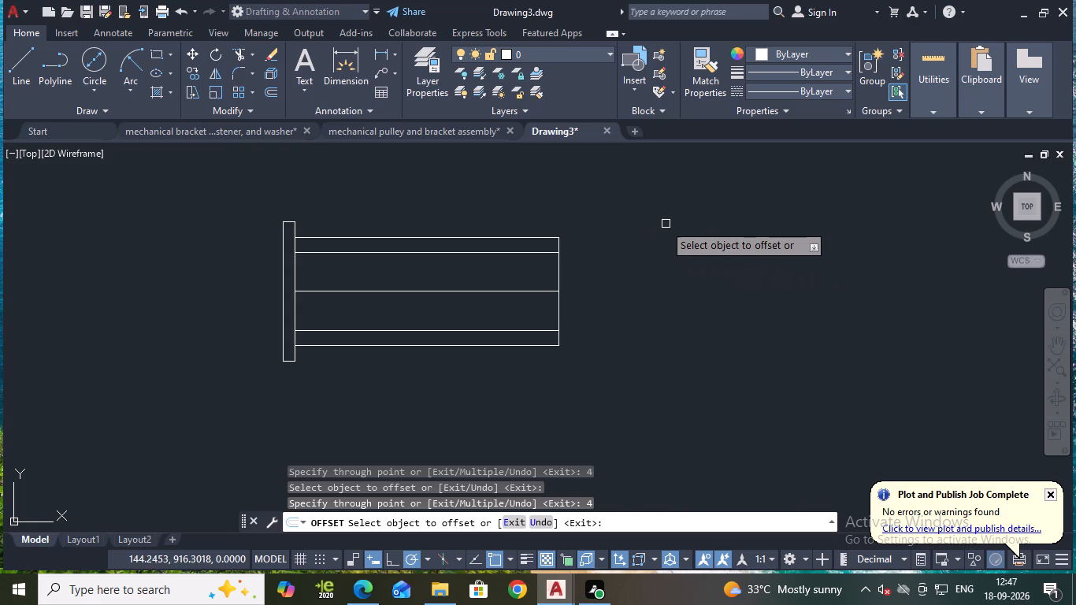
key(Escape)
Load the ACAD_ISO02W100 ISO dash linetype into the drawing.
click(369, 253)
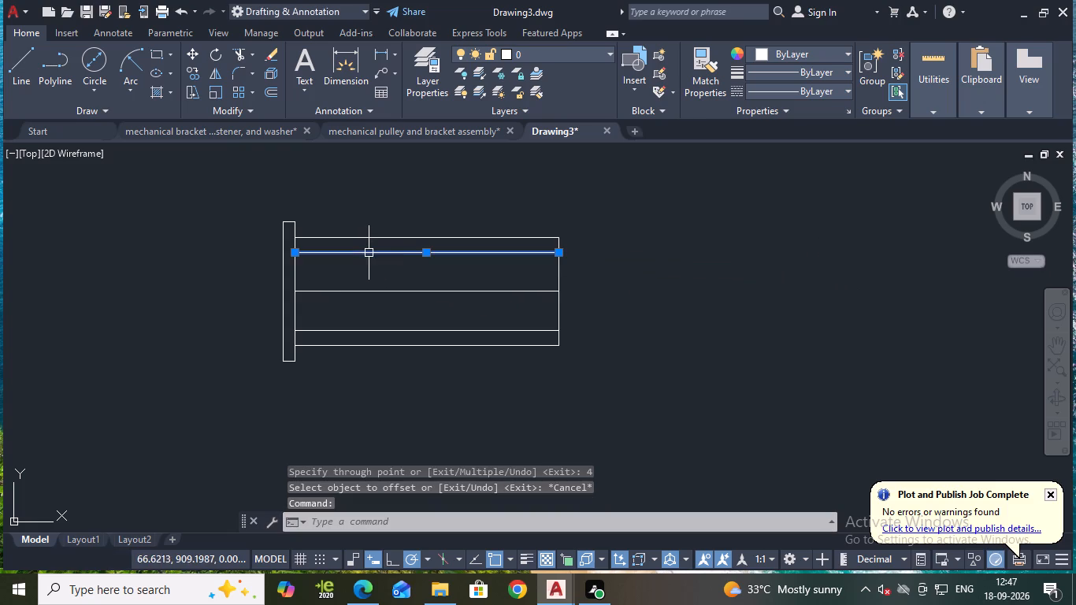
key(Escape)
click(830, 91)
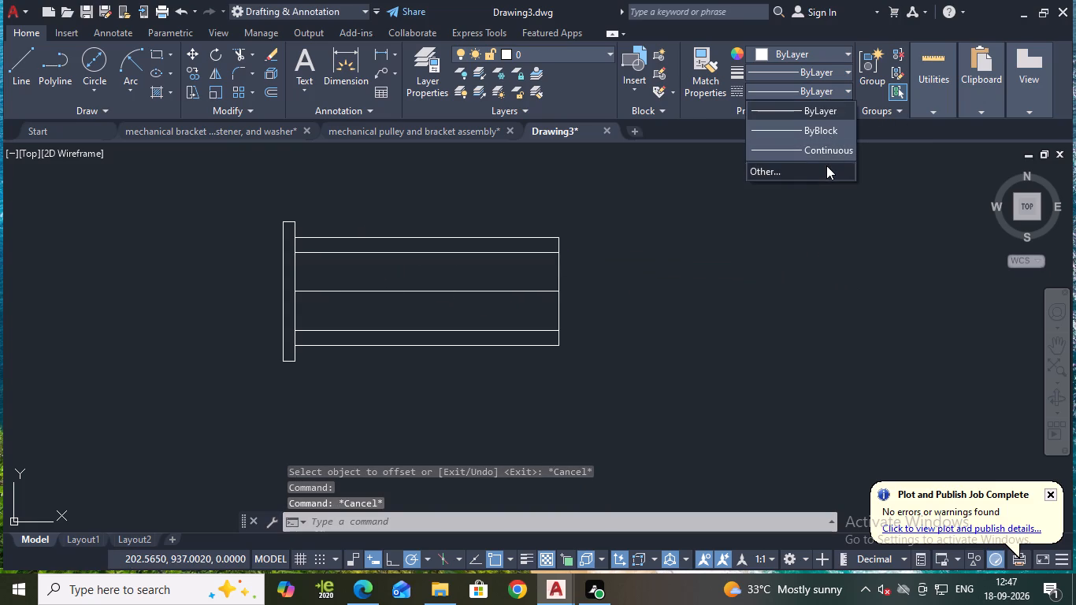
click(826, 165)
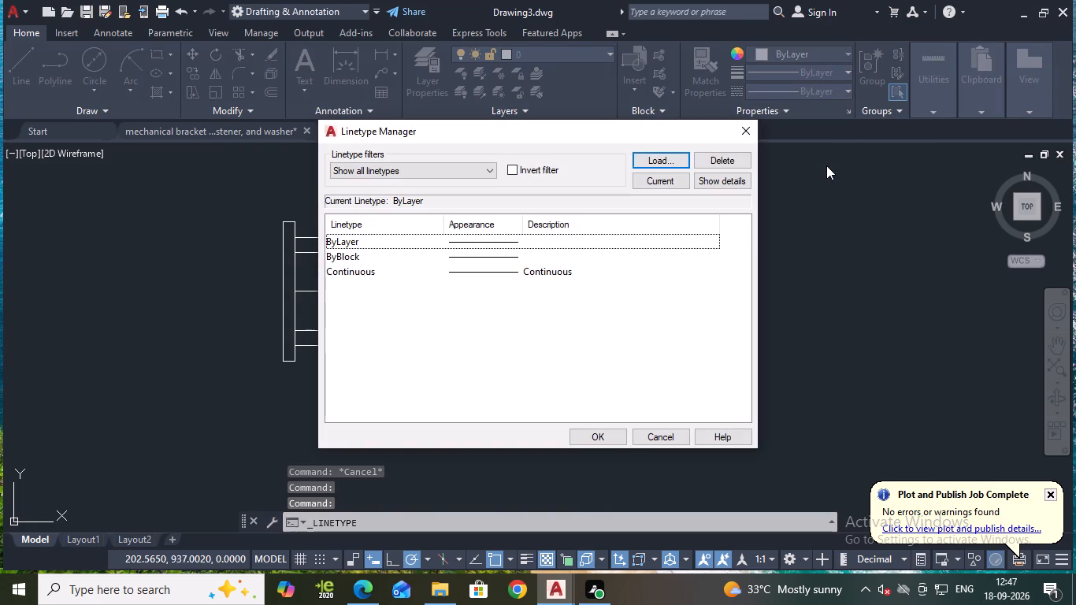
click(651, 158)
click(525, 262)
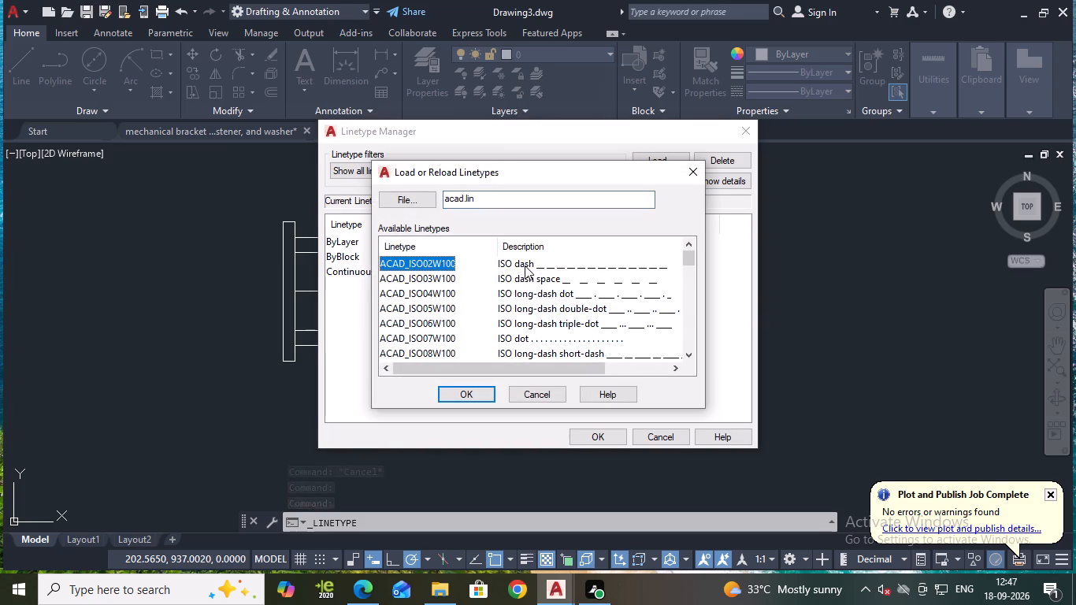
click(481, 394)
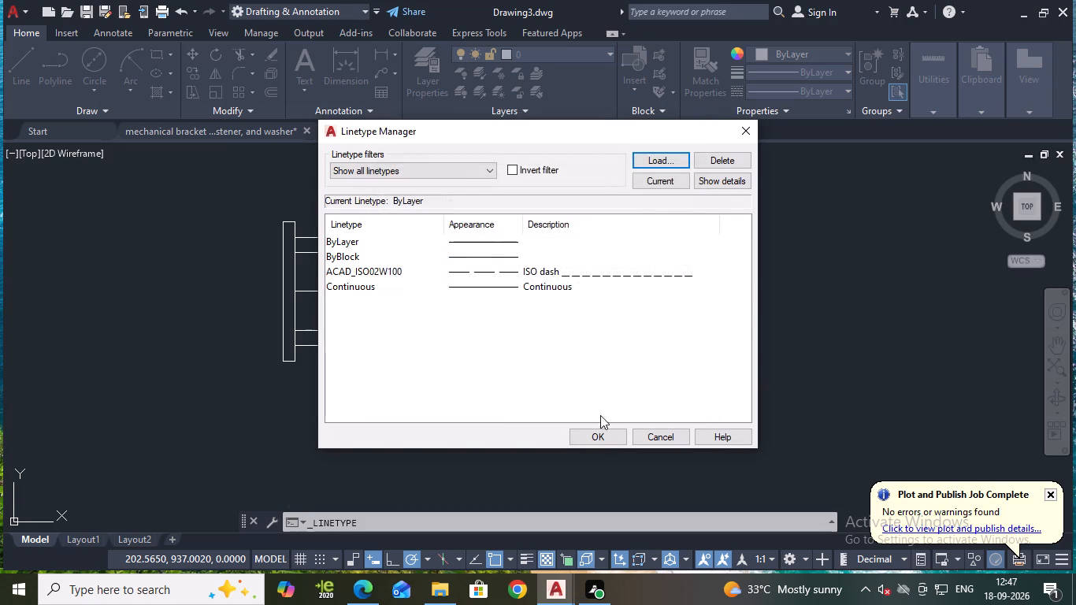
click(596, 440)
Assign the ACAD_ISO02W100 linetype to the horizontal centre line of the body.
click(408, 288)
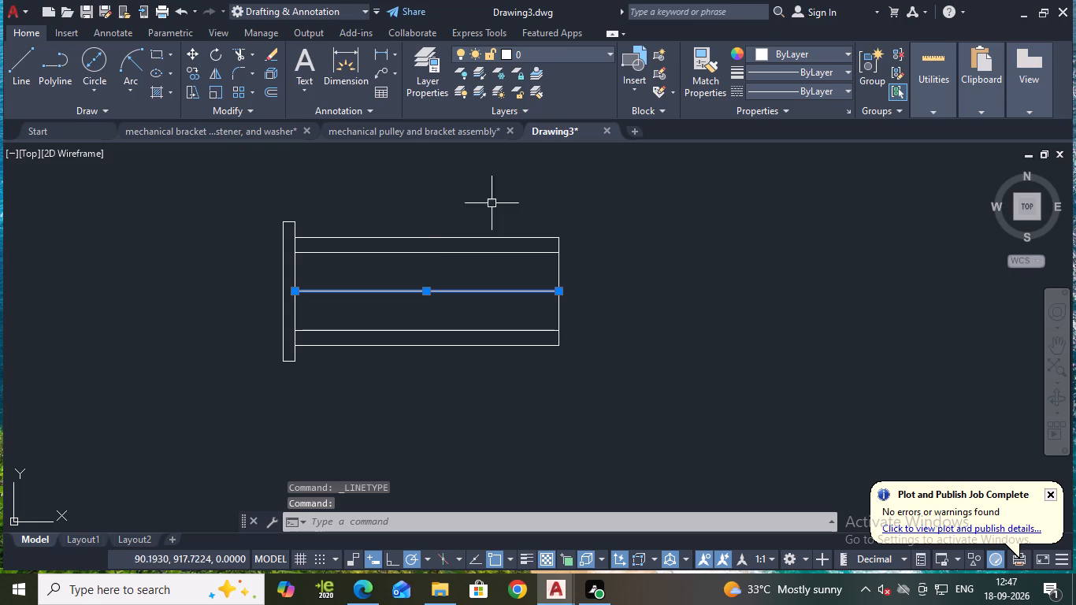
click(784, 86)
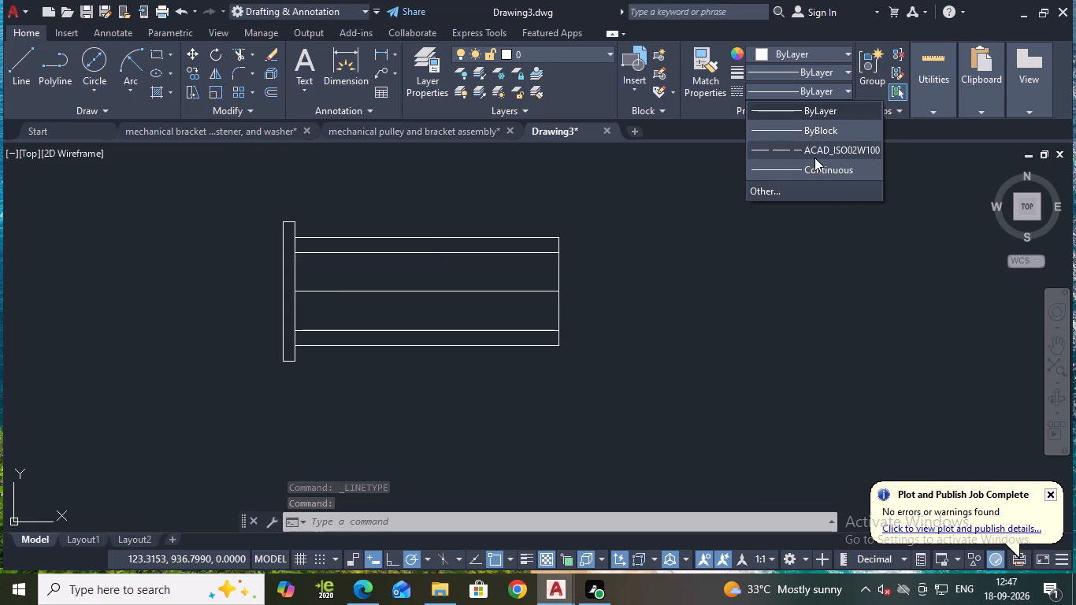
click(814, 158)
key(Escape)
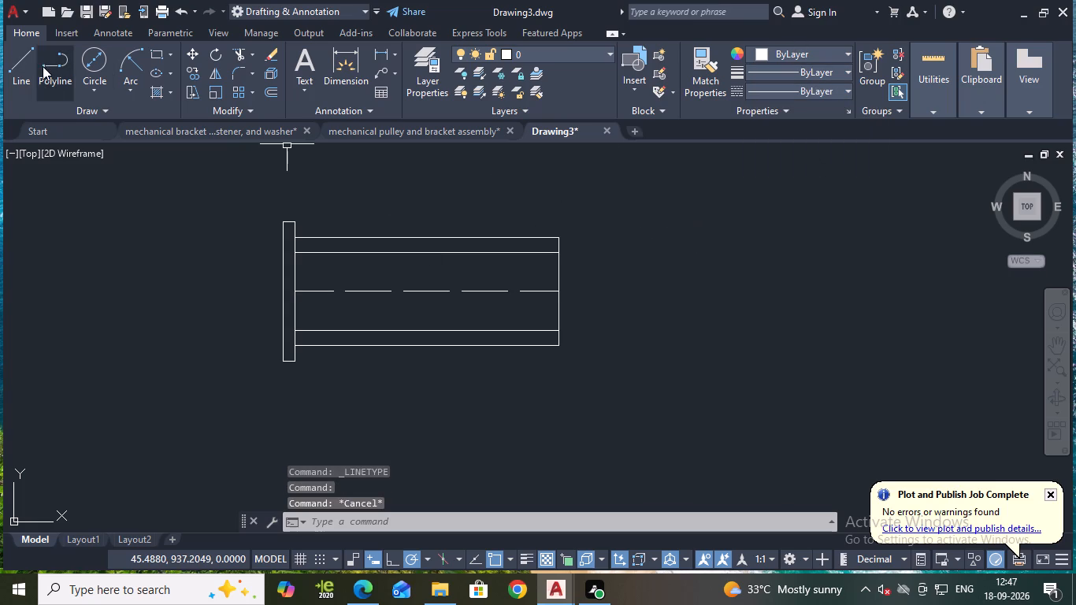
Draw a vertical line about 36 long from the midpoint of the body's bottom edge up past its top edge.
click(26, 58)
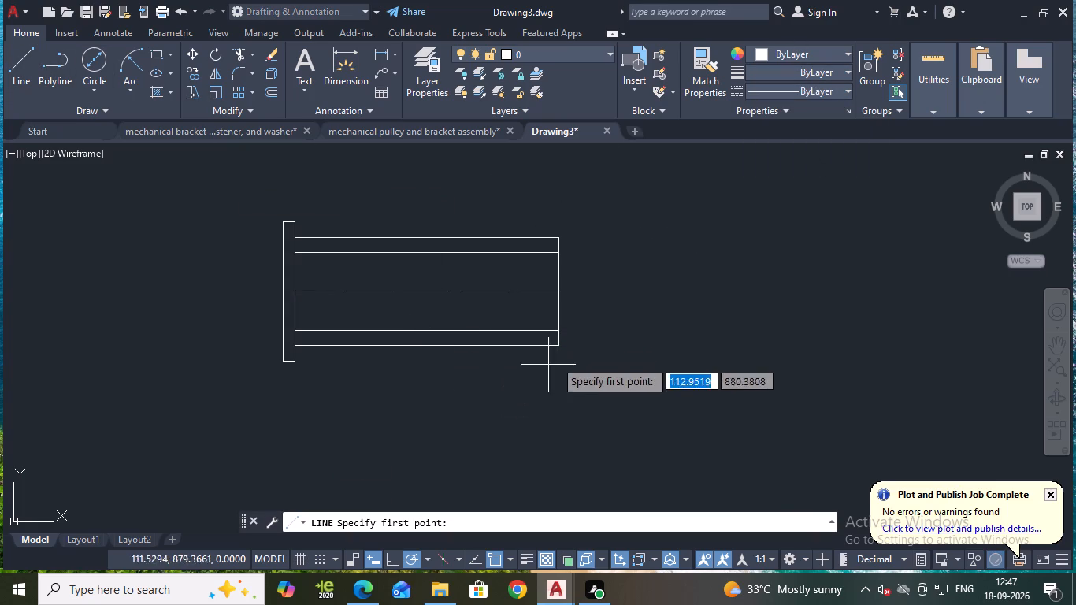
click(427, 347)
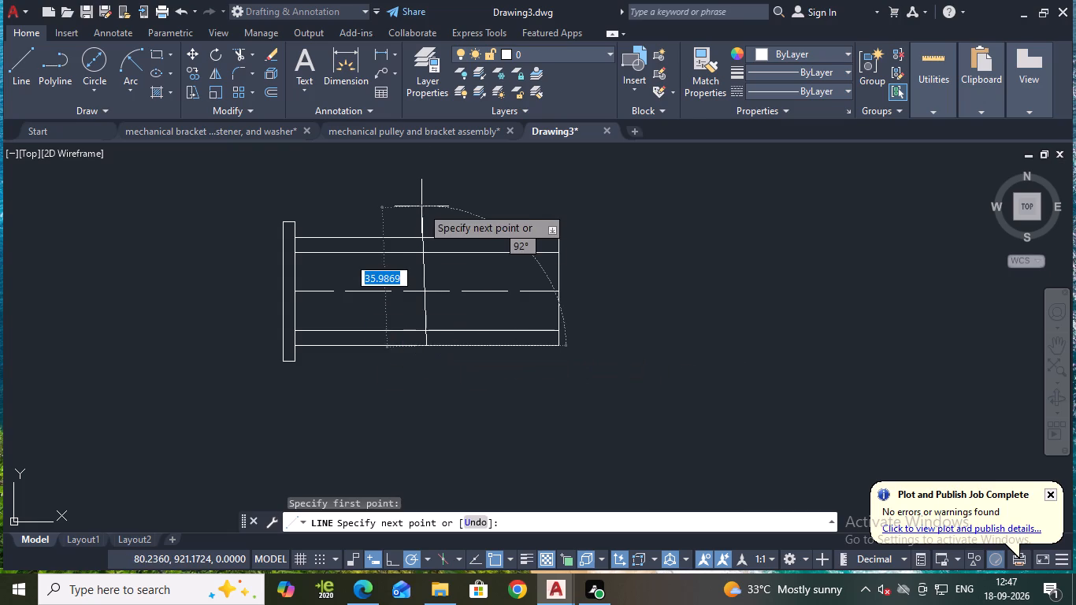
click(423, 206)
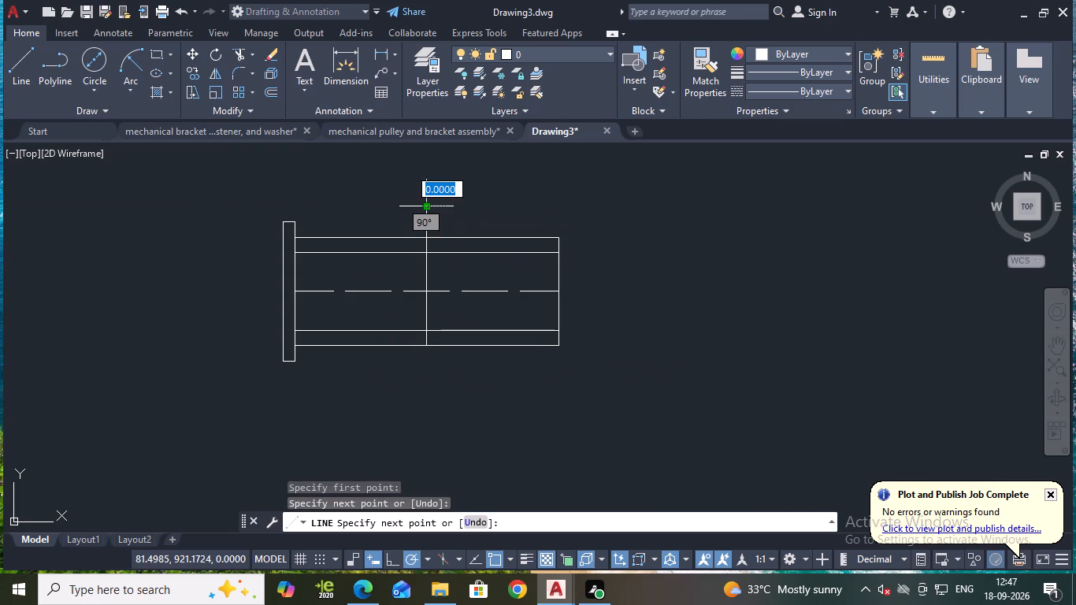
key(Escape)
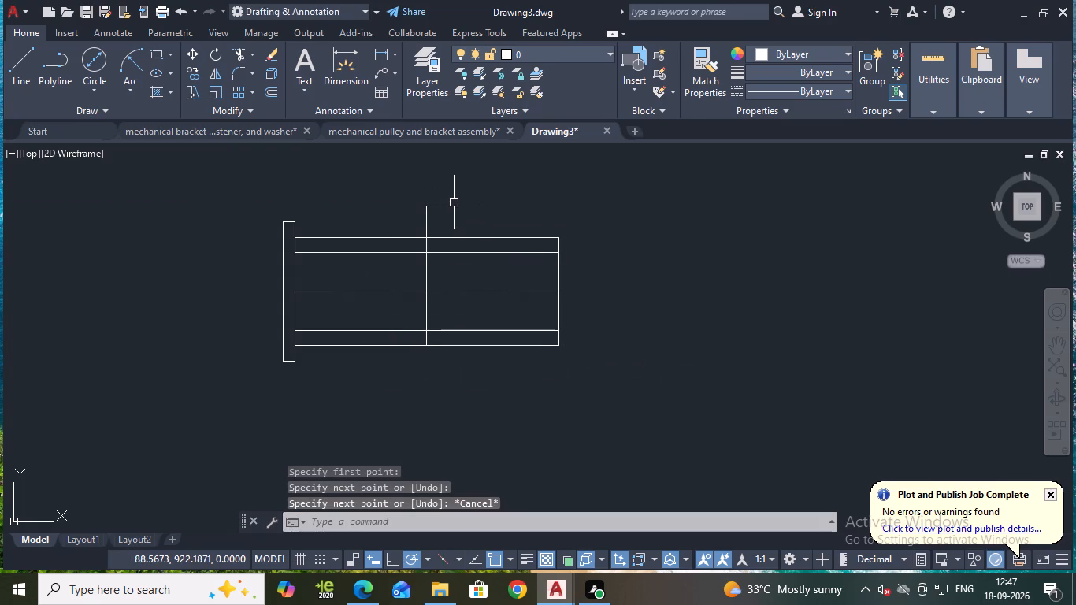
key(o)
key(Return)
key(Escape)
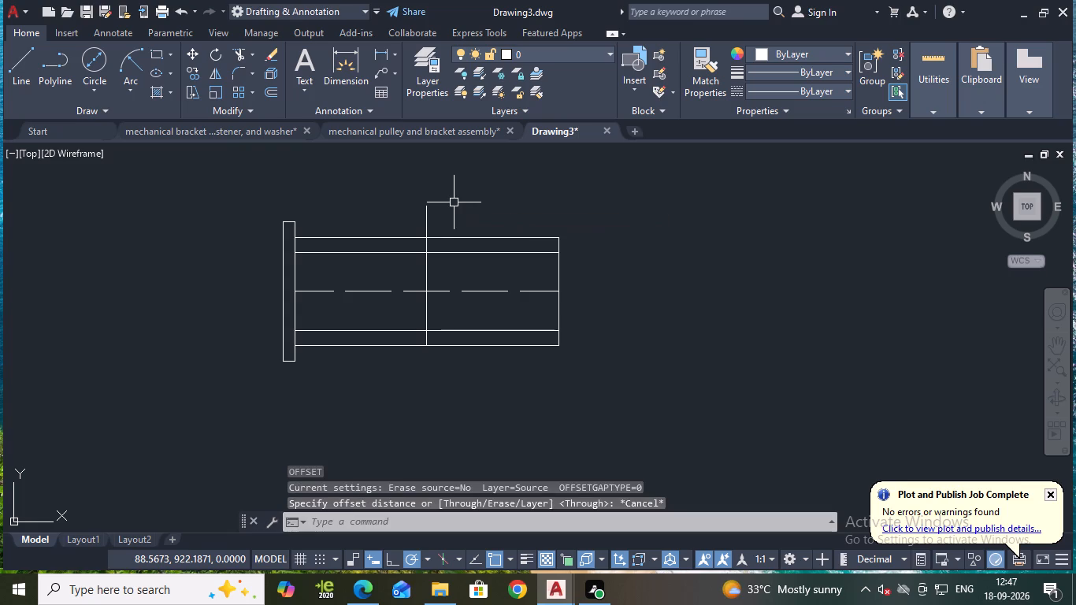
Trim away the part of the vertical line lying between the two inner offset lines.
text(tr)
key(Return)
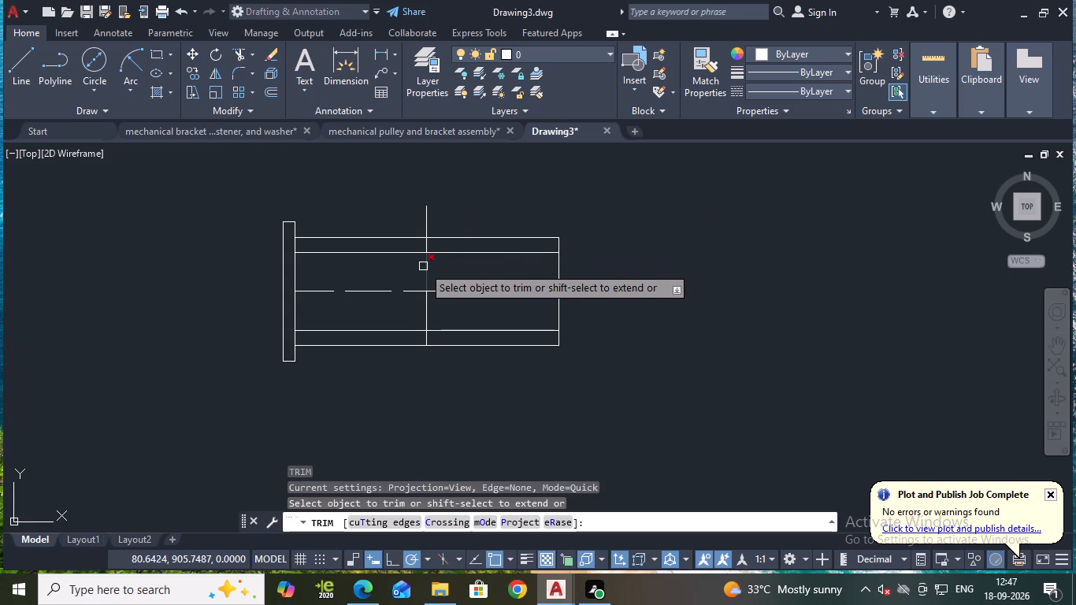
click(423, 266)
click(421, 306)
click(433, 317)
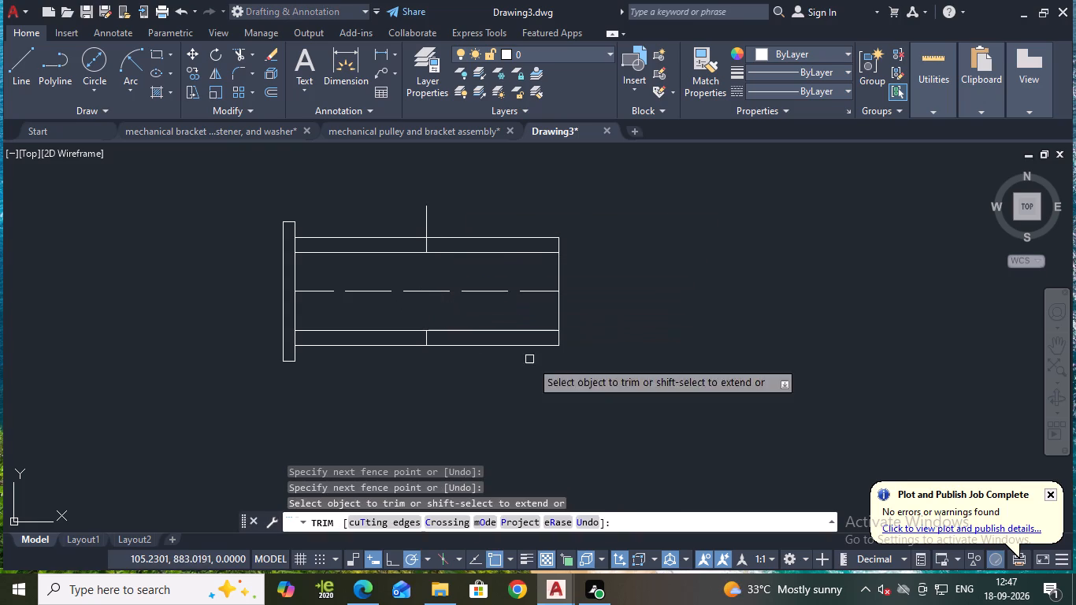
Save the drawing in Documents as Detailed part drawing sheet of a Belt Pulley Assembly.
key(ctrl+s)
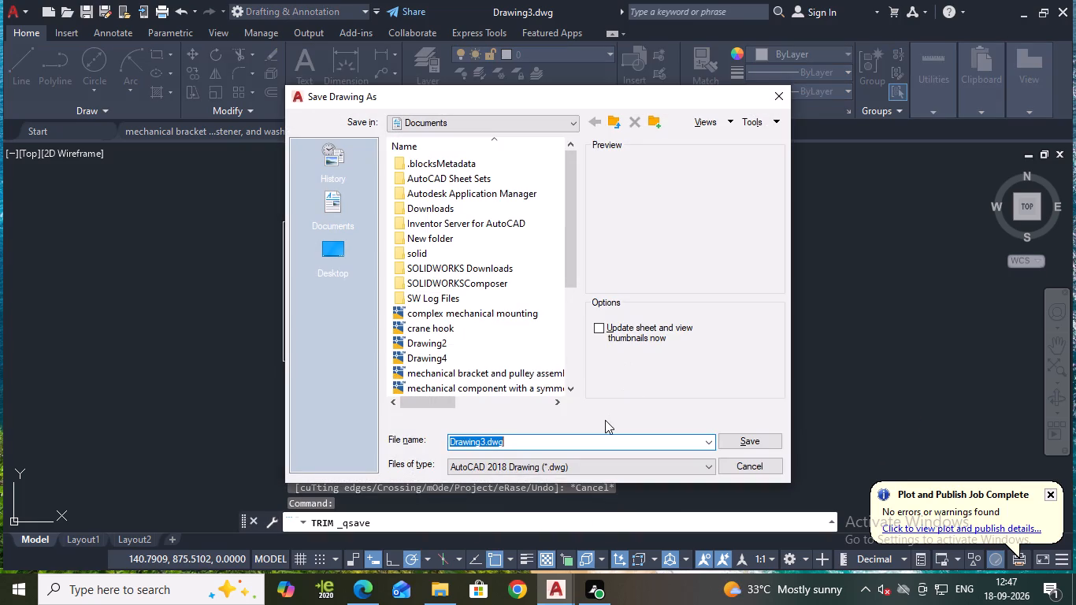
key(ctrl+v)
click(723, 438)
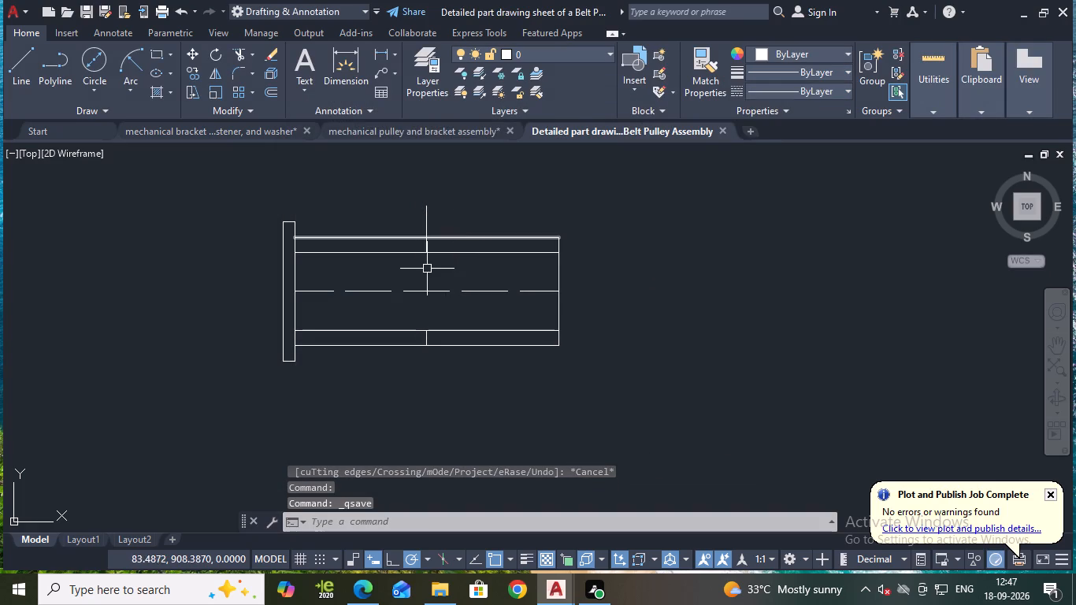
Erase the short vertical segment left between the two lower horizontal lines.
scroll(422, 304, up, 1)
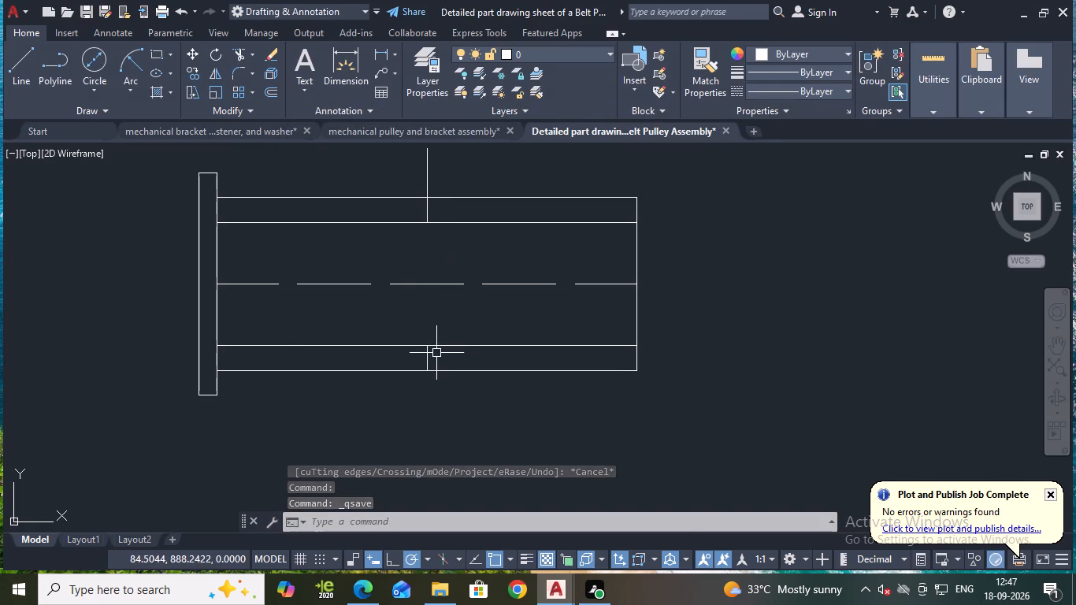
click(428, 353)
key(e)
key(Return)
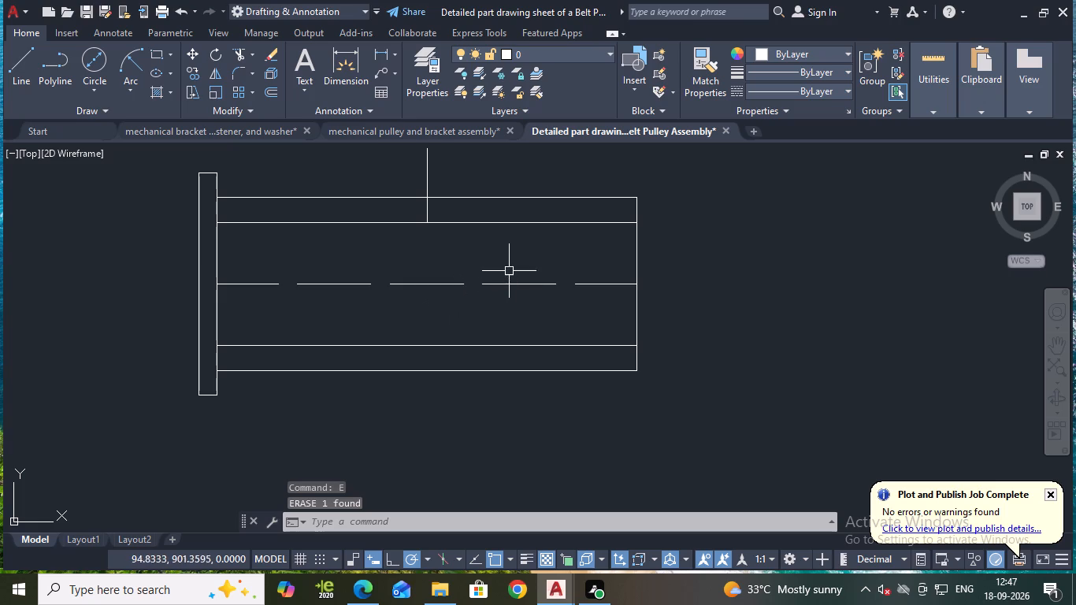
Offset the remaining upper vertical line by 3 to each side.
middle_drag(505, 260, 514, 325)
key(o)
key(Return)
key(Return)
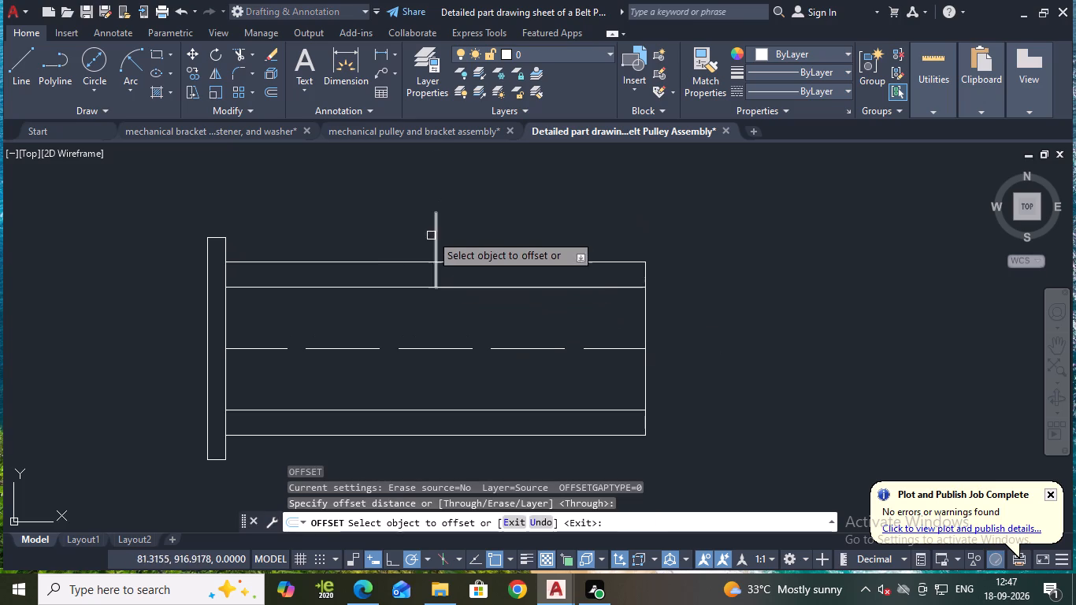
click(436, 232)
key(3)
key(Return)
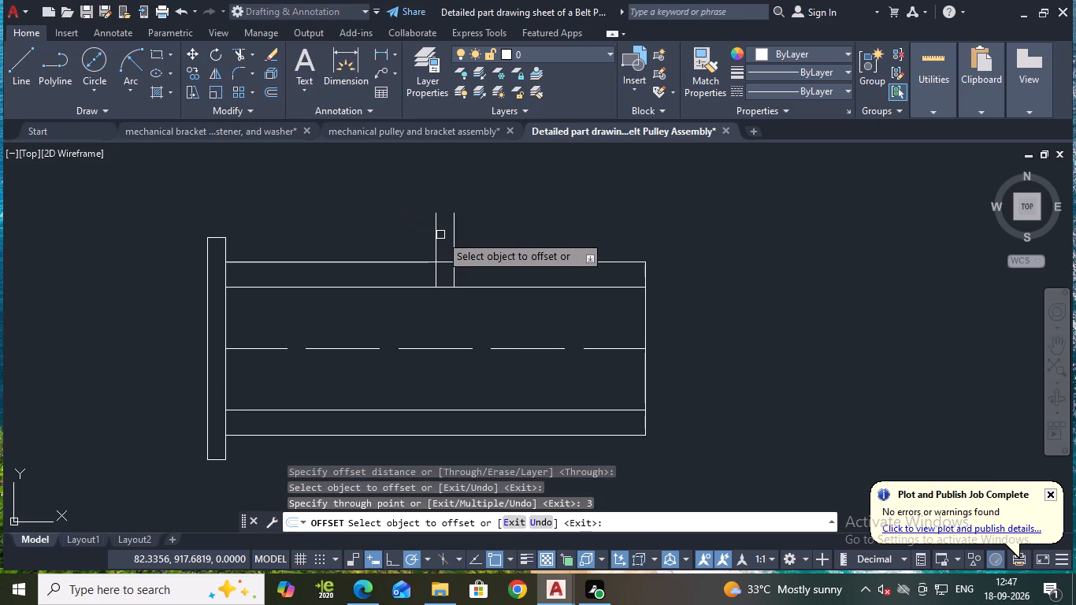
click(436, 235)
key(3)
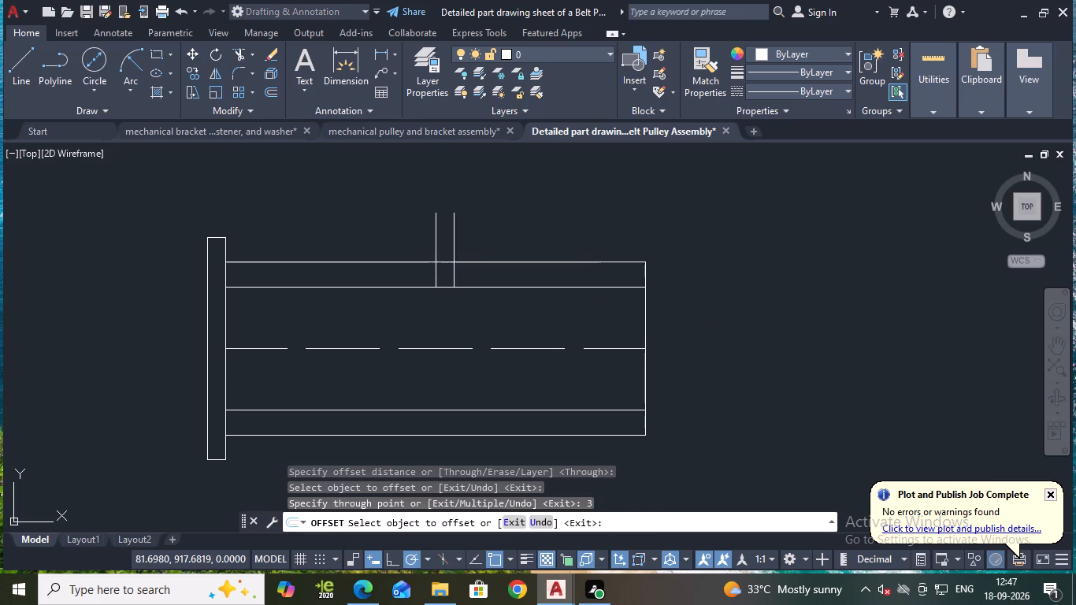
key(Return)
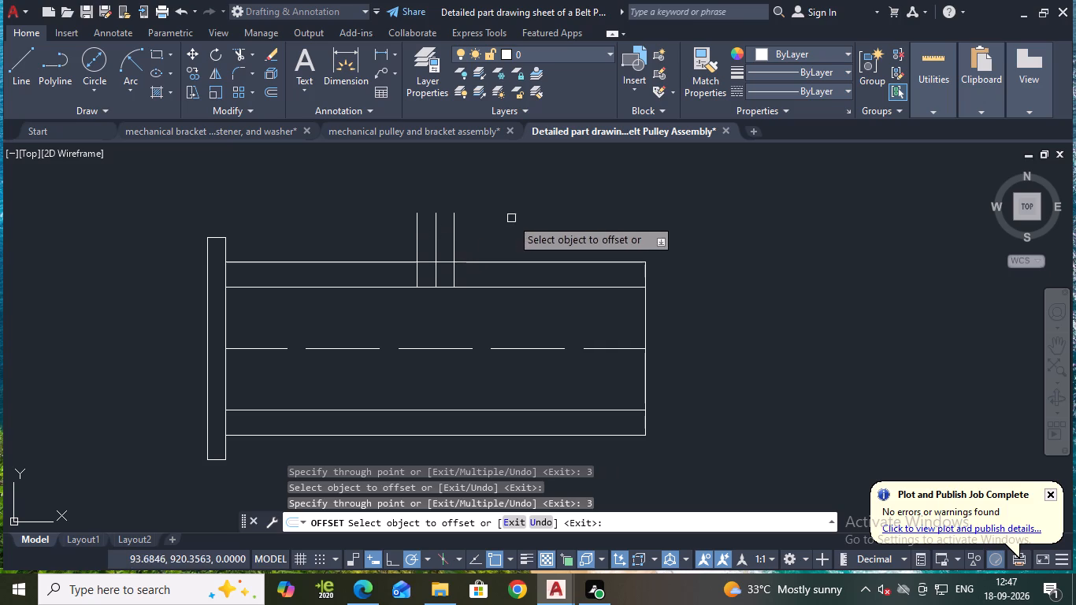
middle_drag(513, 218, 518, 247)
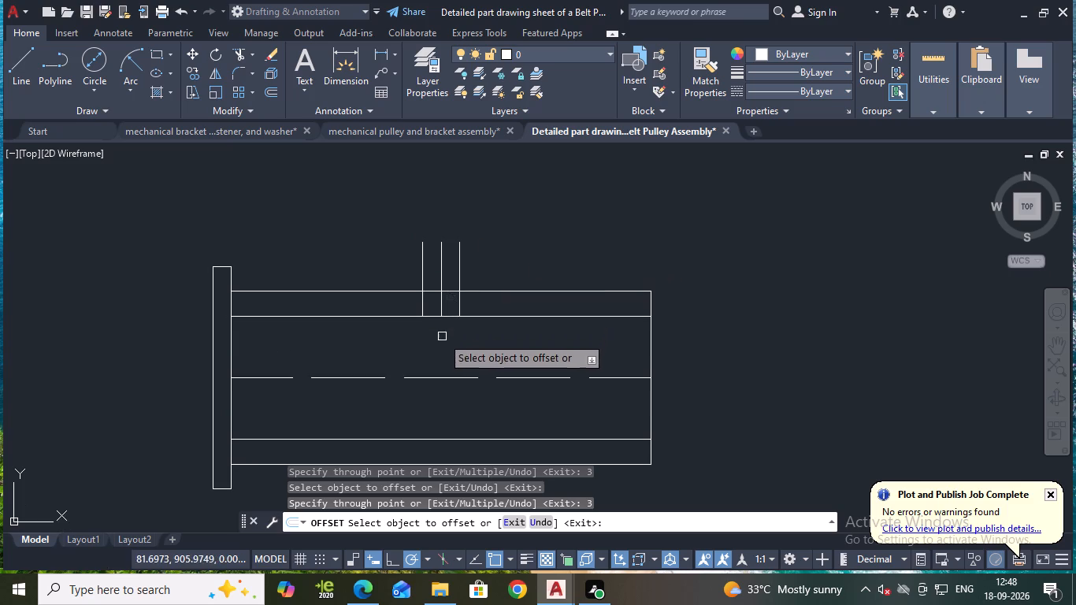
scroll(440, 340, up, 2)
key(Escape)
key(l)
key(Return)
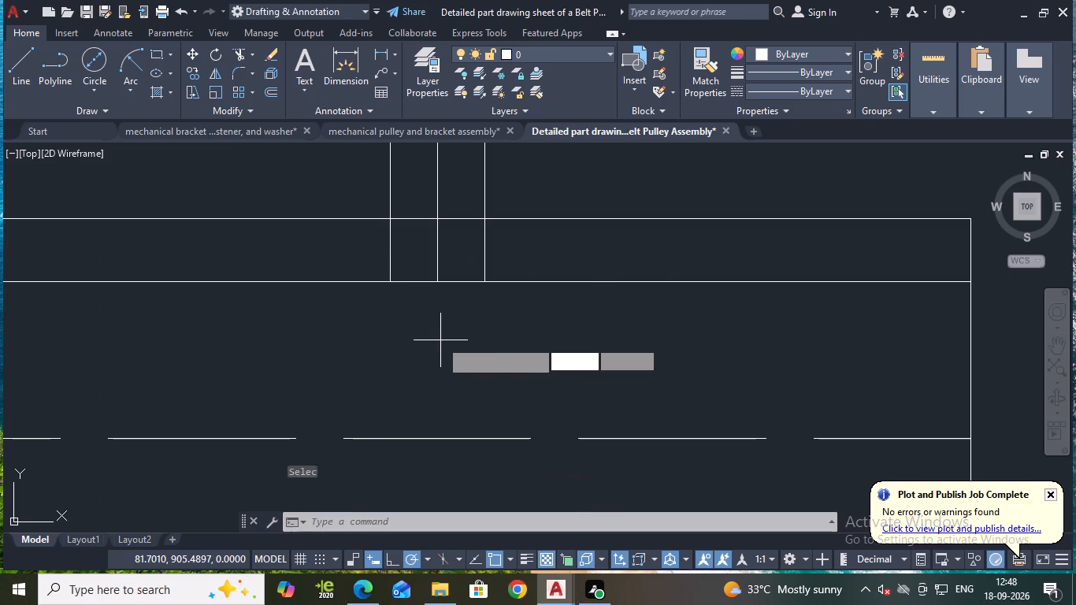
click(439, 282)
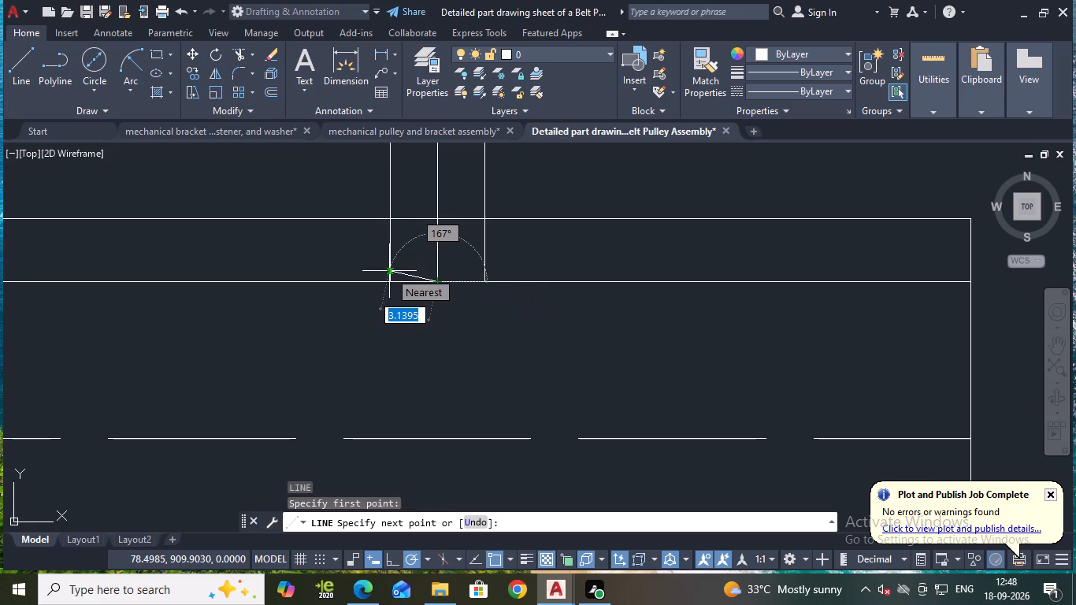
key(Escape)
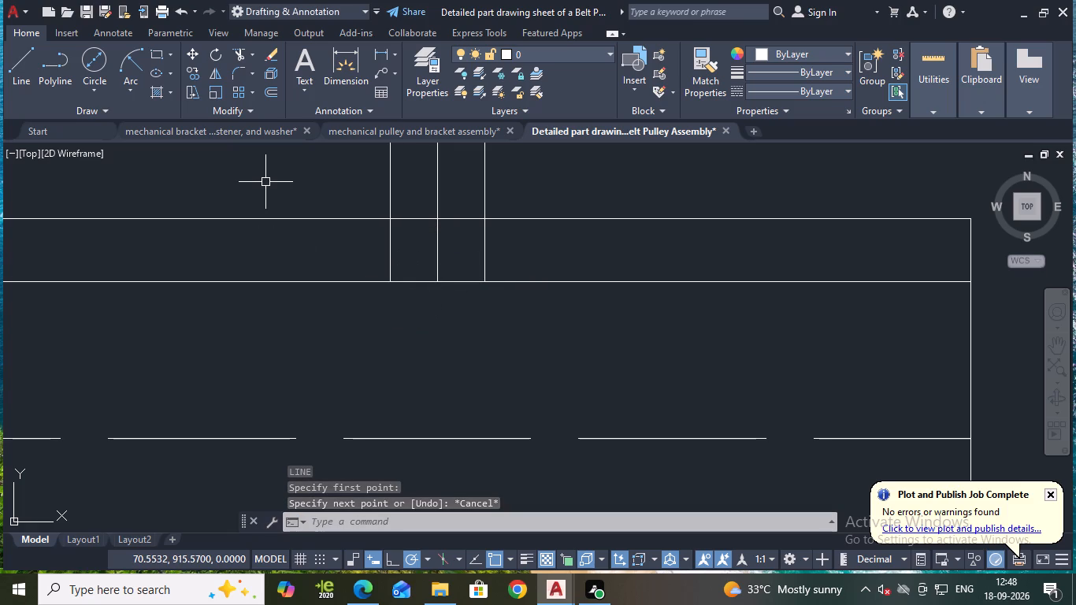
Draw a slightly rising line about 3 long from the middle vertical line's lower end to the right-hand offset line.
click(28, 58)
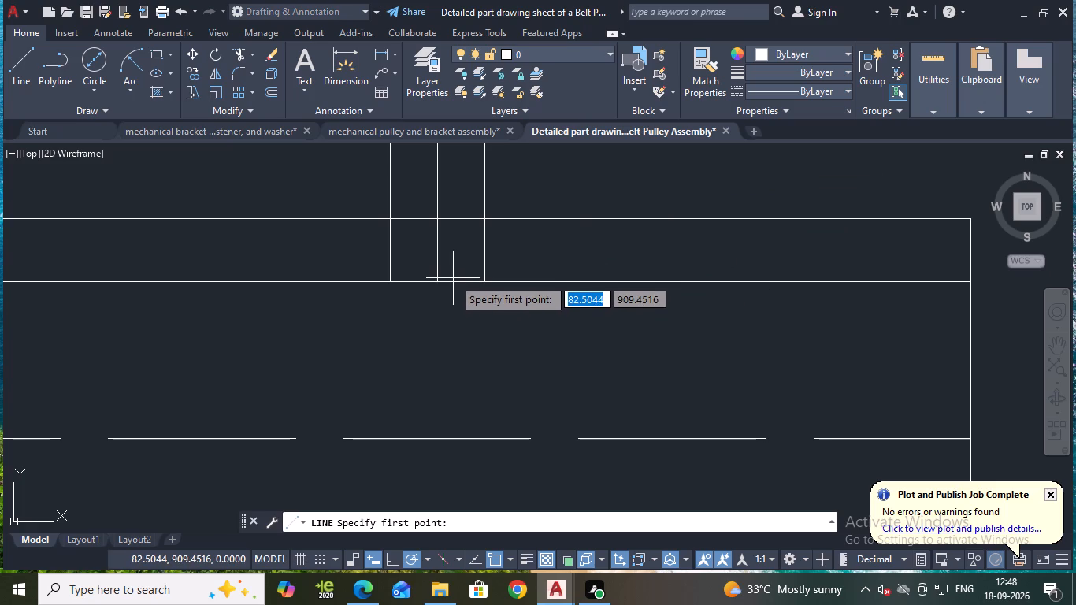
scroll(440, 296, down, 3)
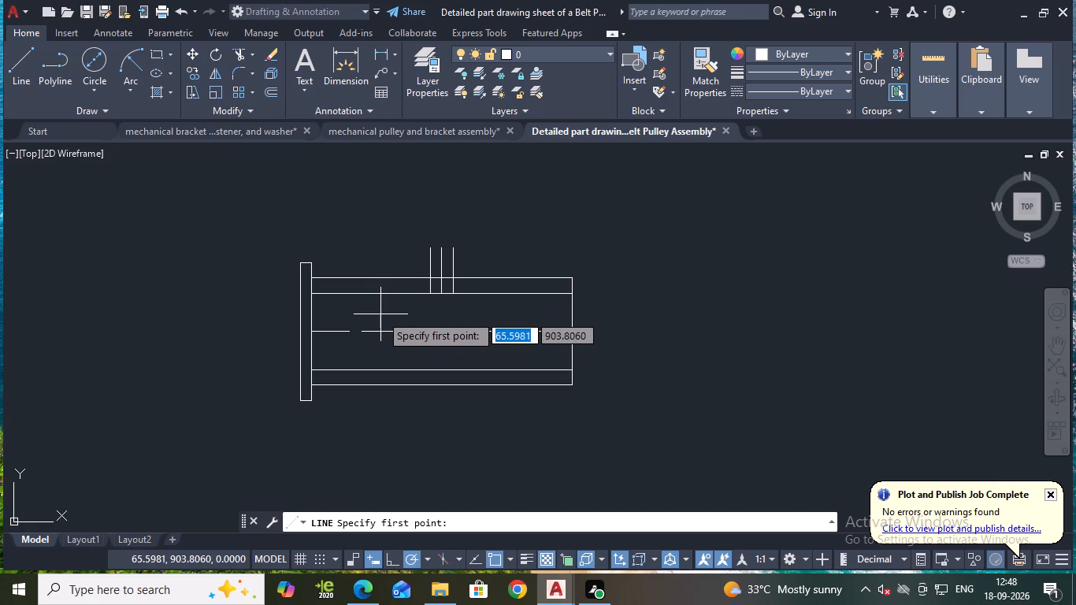
scroll(478, 262, up, 1)
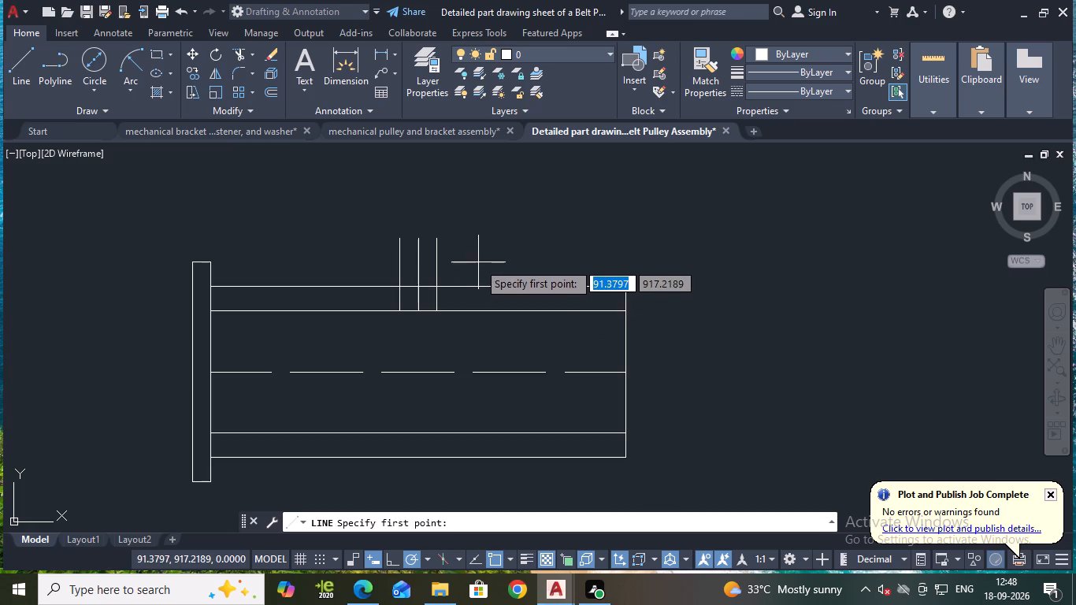
scroll(414, 302, up, 3)
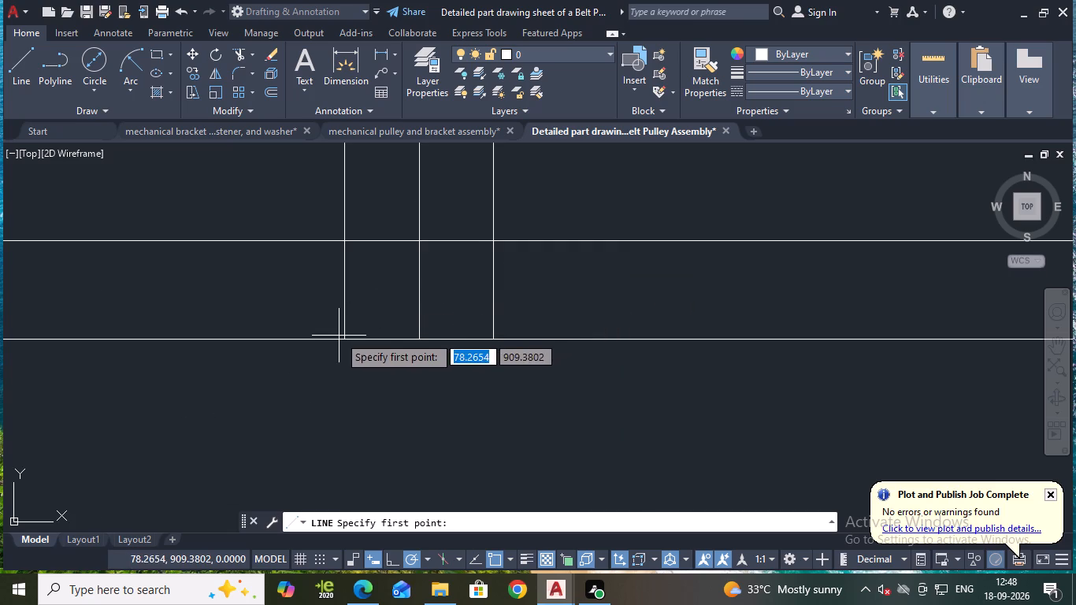
click(420, 339)
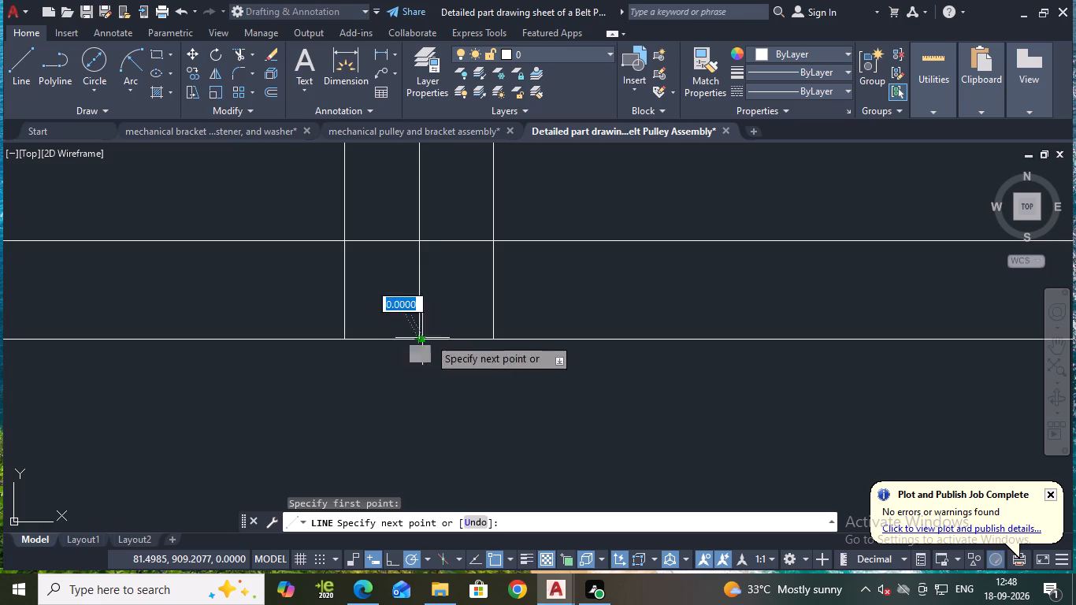
click(492, 336)
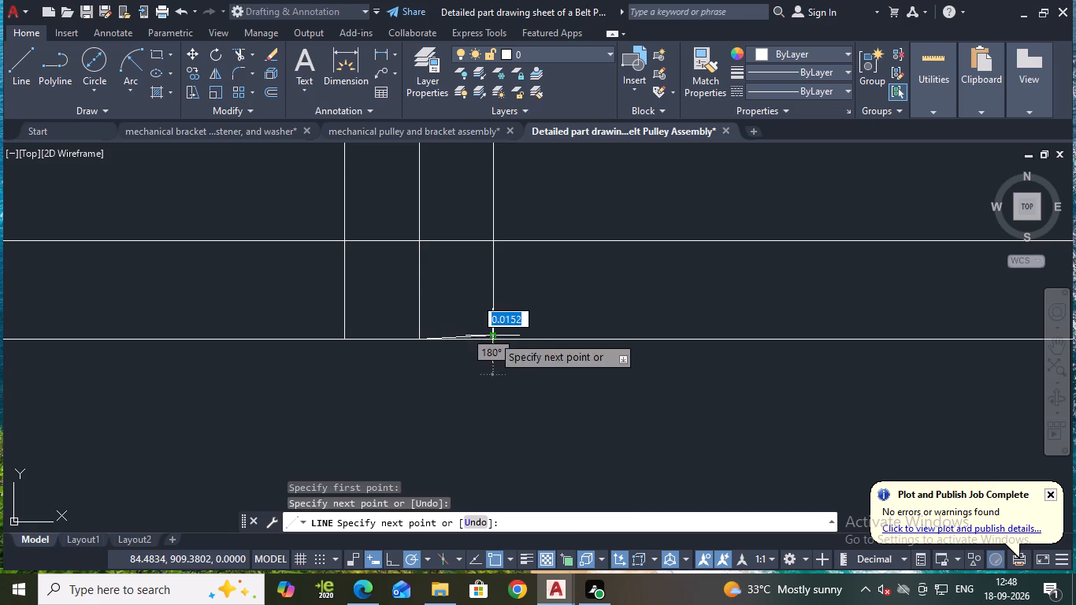
key(Escape)
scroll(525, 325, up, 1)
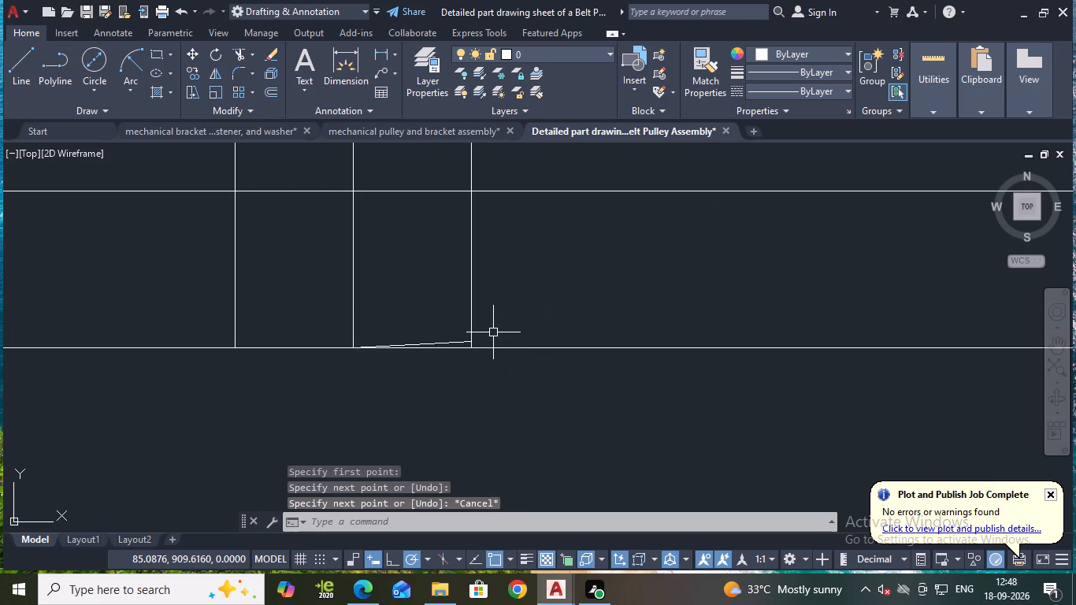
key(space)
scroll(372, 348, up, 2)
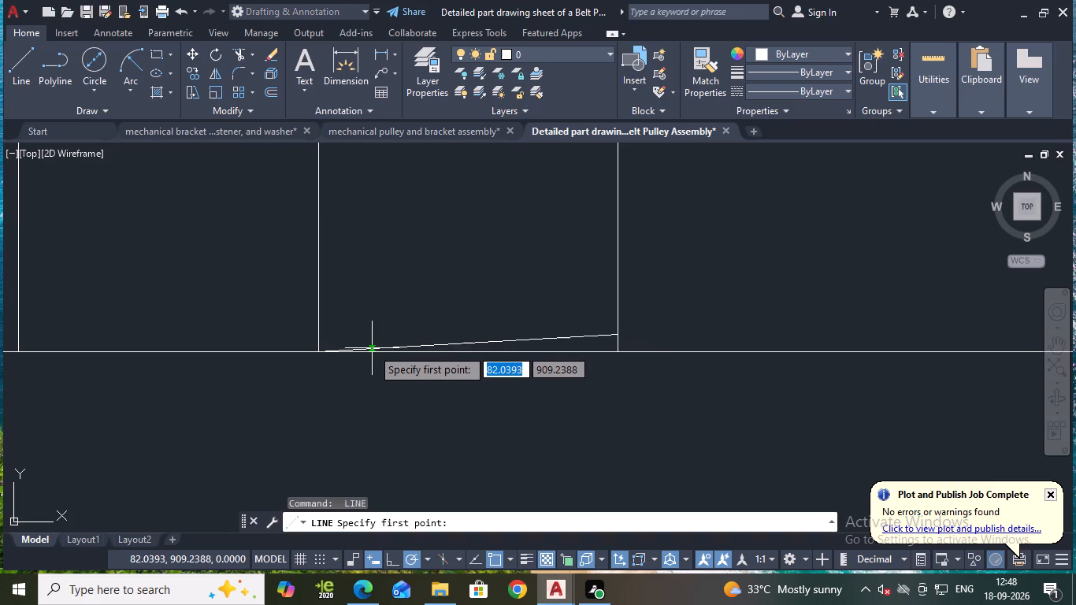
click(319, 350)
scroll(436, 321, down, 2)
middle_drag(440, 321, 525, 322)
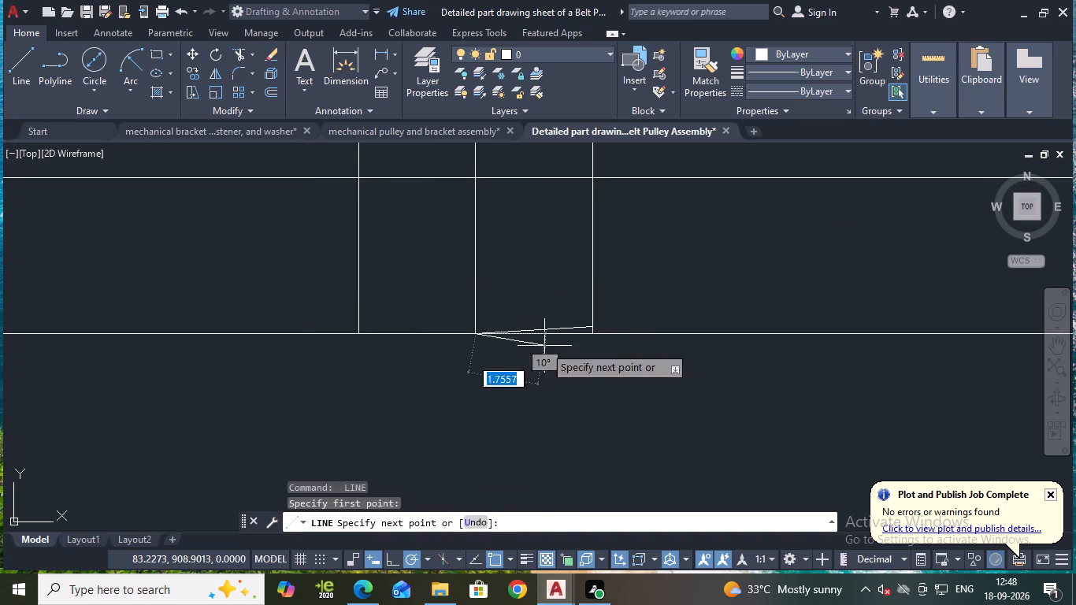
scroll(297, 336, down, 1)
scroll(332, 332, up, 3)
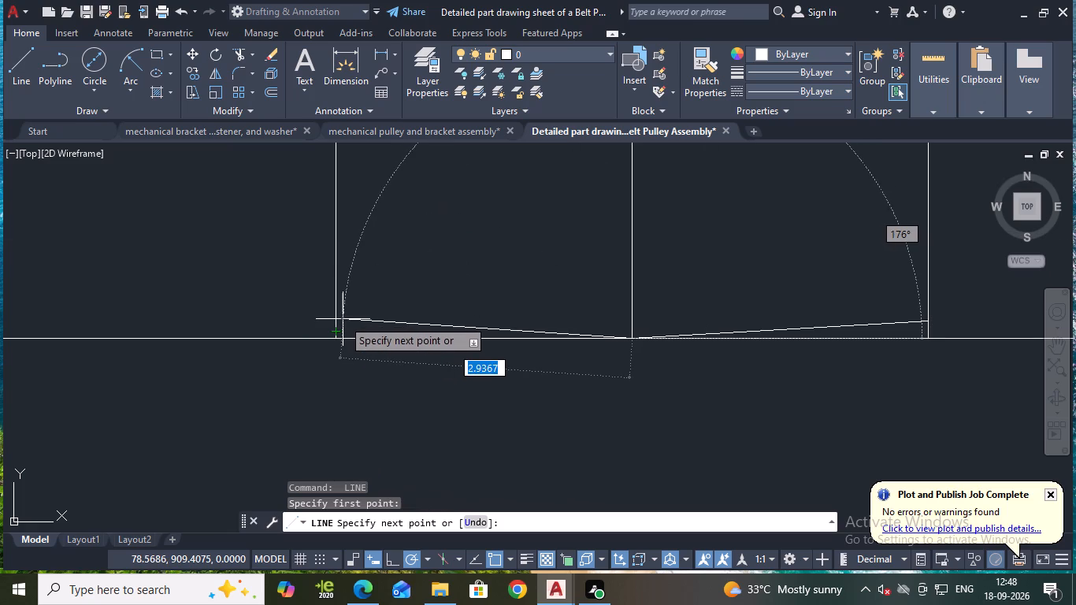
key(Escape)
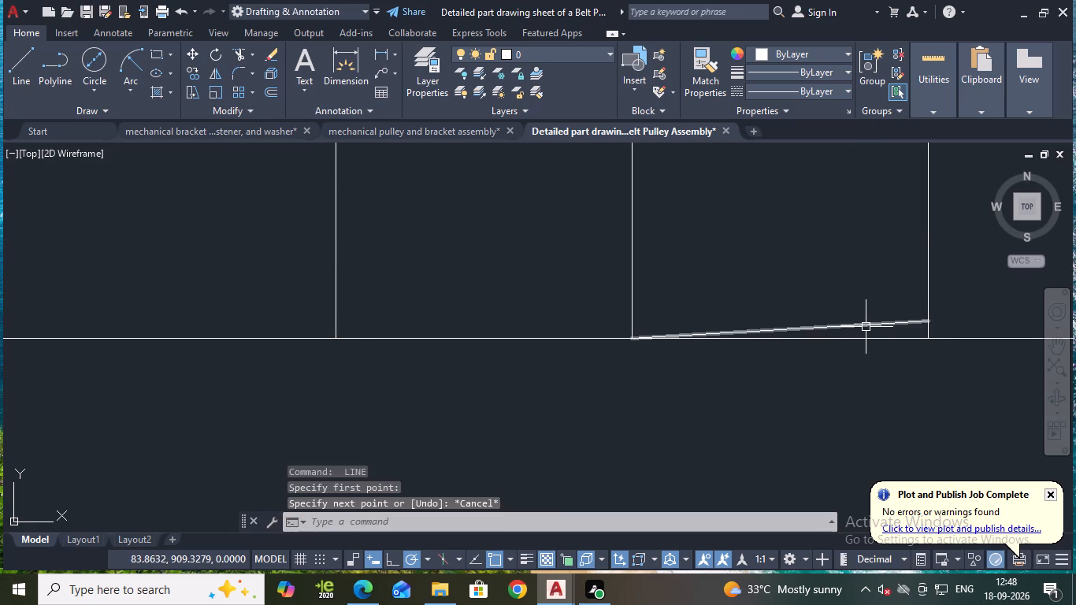
Mirror the short sloped line about the middle vertical line, keeping the original.
click(864, 327)
text(mi)
key(Return)
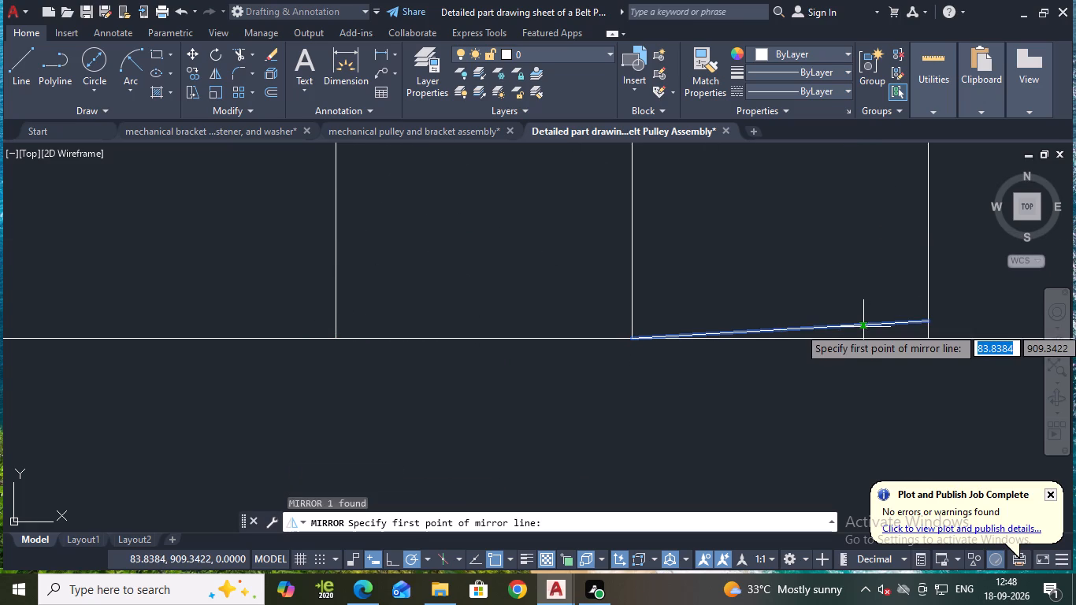
click(630, 340)
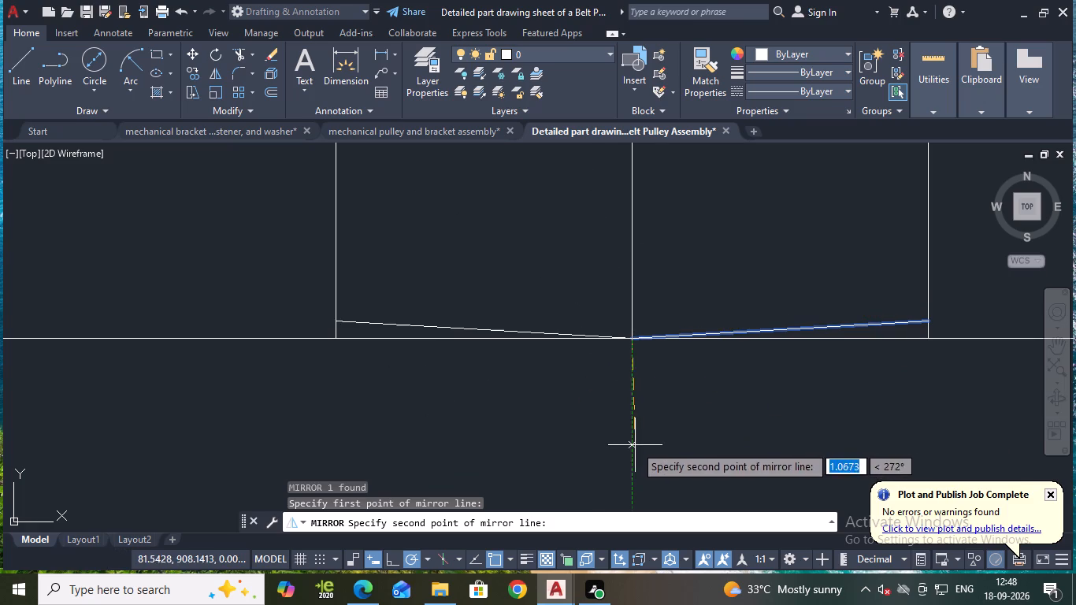
click(634, 449)
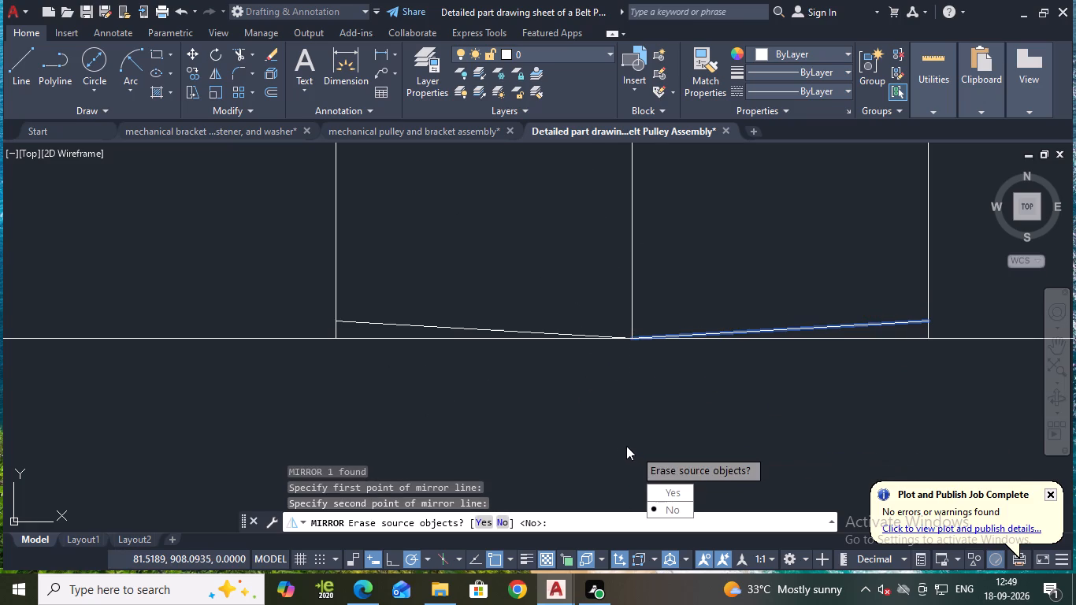
key(Return)
key(Escape)
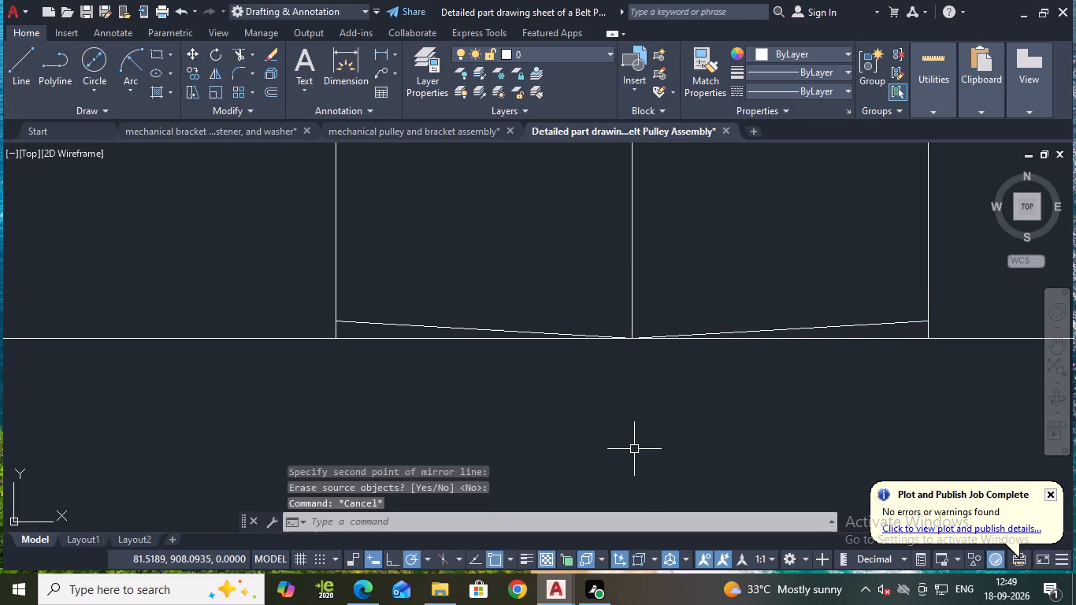
Trim the three vertical lines where they project above the body's top edge.
scroll(618, 438, down, 2)
text(tr)
key(Return)
scroll(618, 296, down, 1)
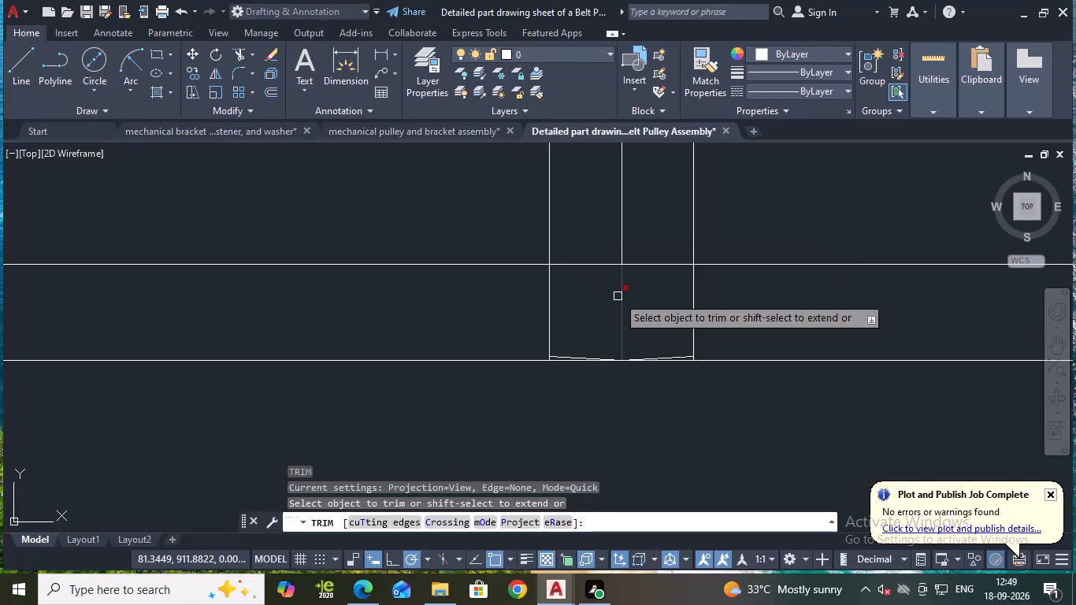
scroll(582, 239, down, 2)
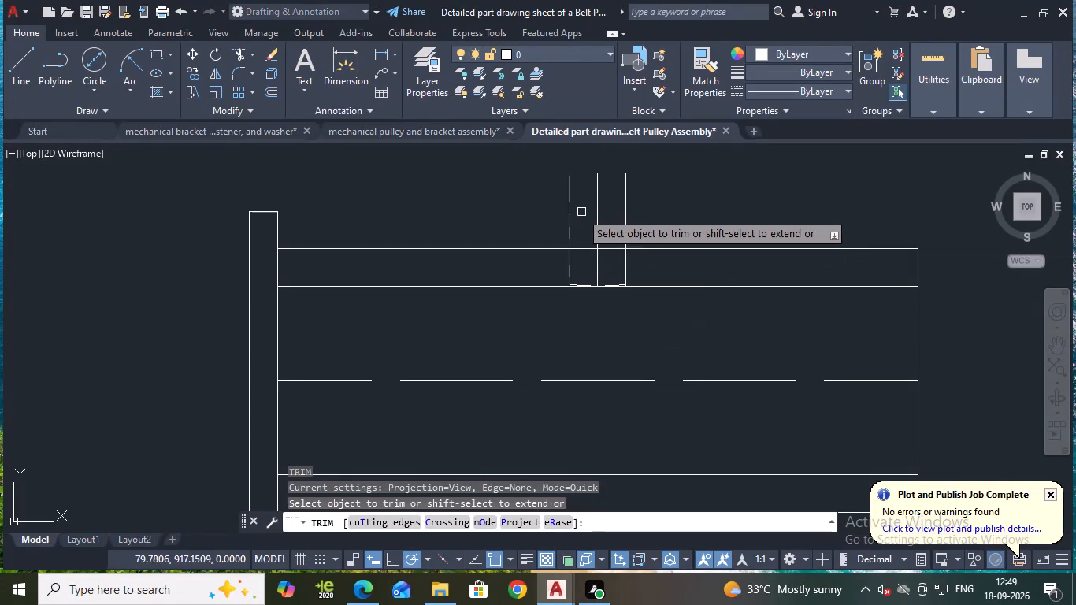
click(573, 197)
click(594, 202)
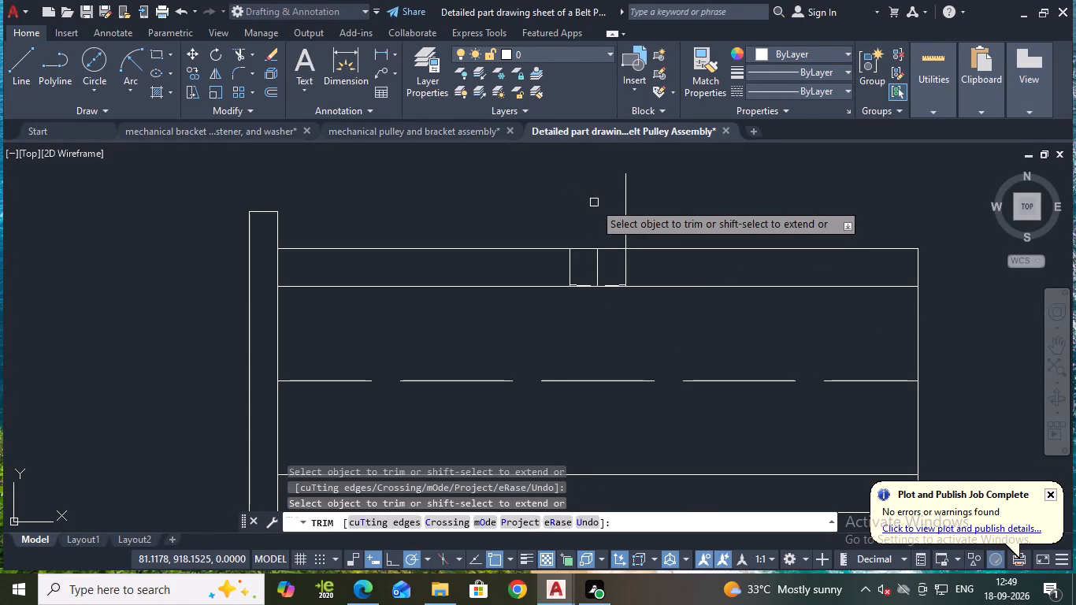
click(622, 208)
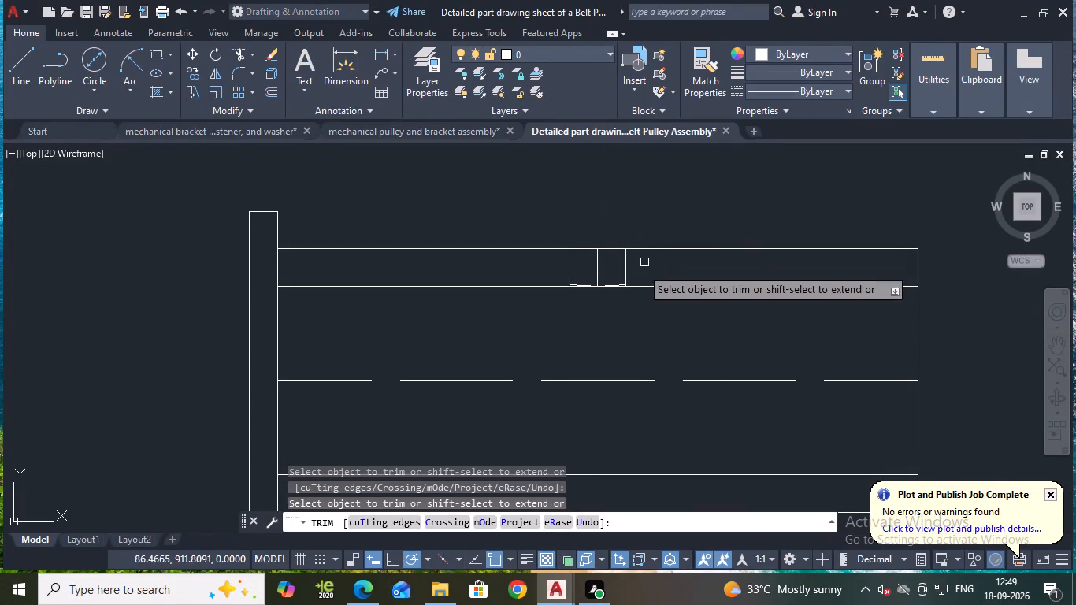
scroll(664, 310, down, 2)
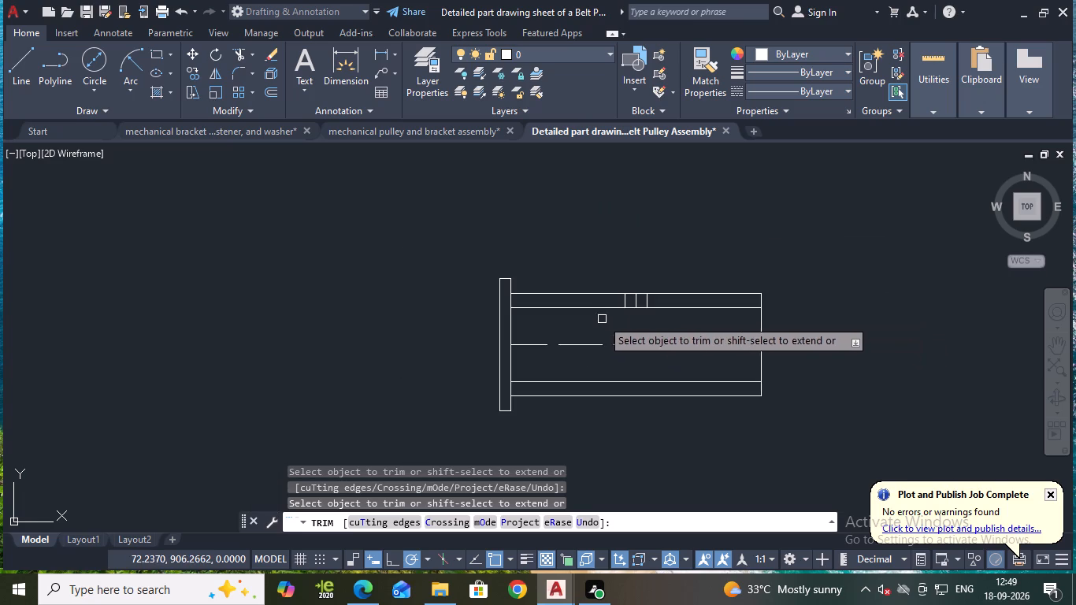
middle_drag(601, 319, 631, 291)
key(Escape)
Stretch the centre line's right end to about 30 beyond the body's right edge.
click(587, 314)
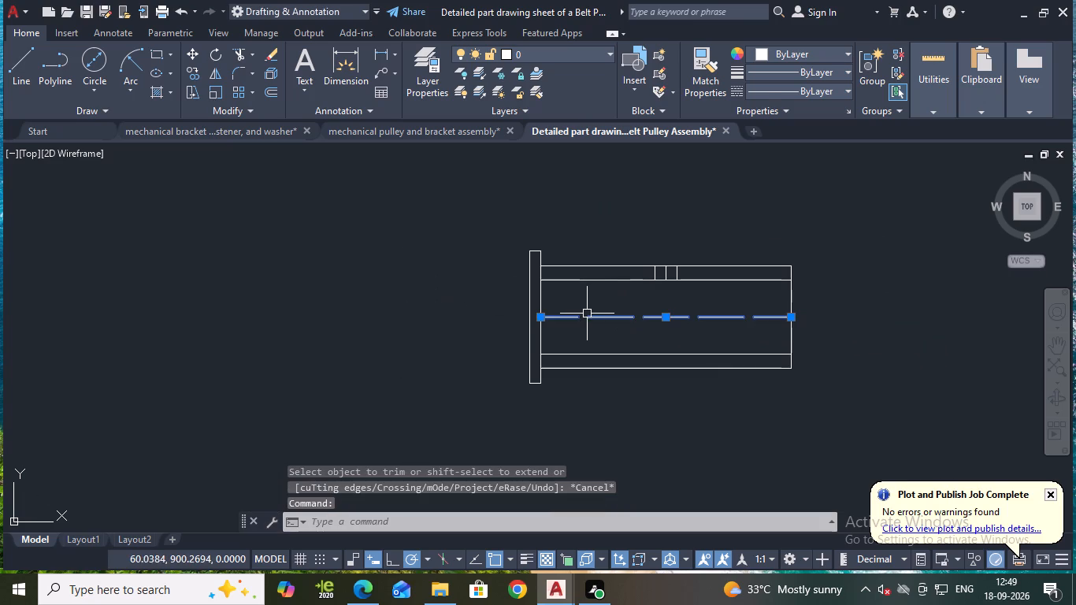
click(794, 317)
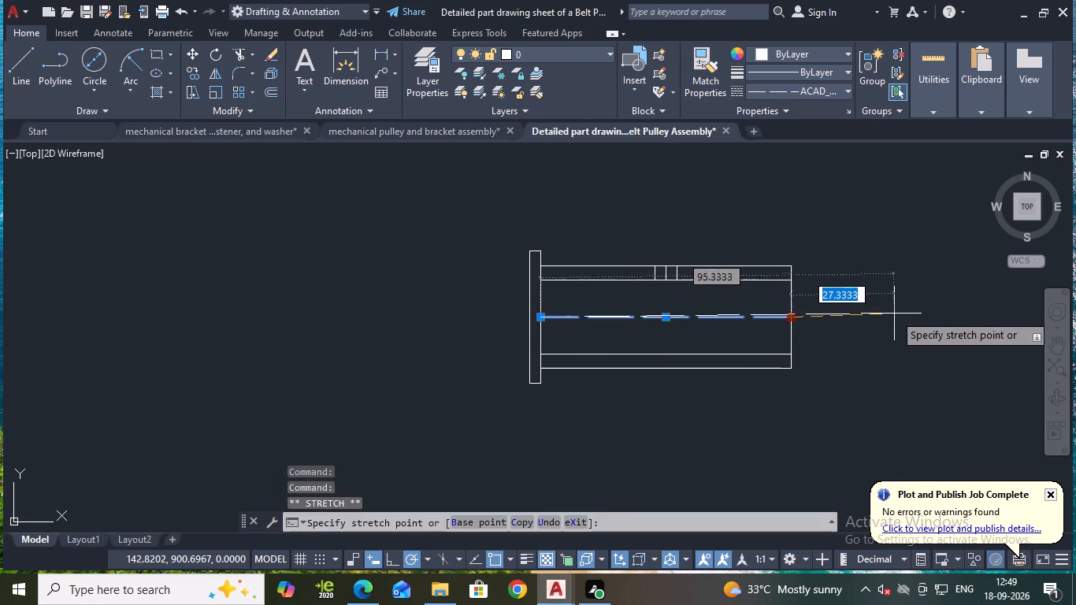
click(903, 314)
key(Escape)
Draw a 28-diameter circle centred on the extended centre line, to the right of the body.
middle_drag(928, 290, 438, 277)
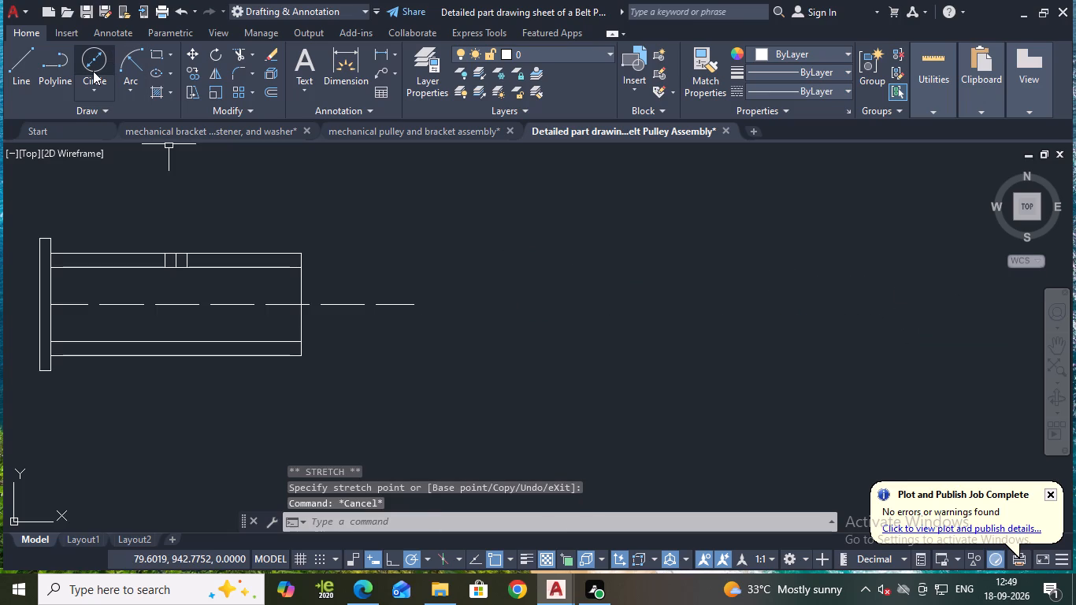
click(93, 71)
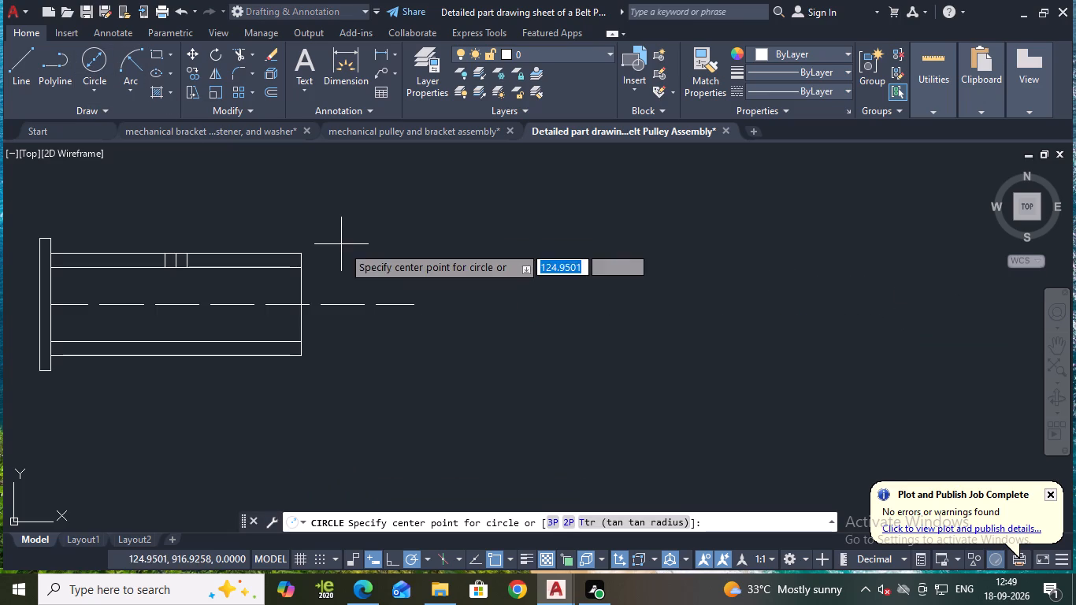
click(381, 305)
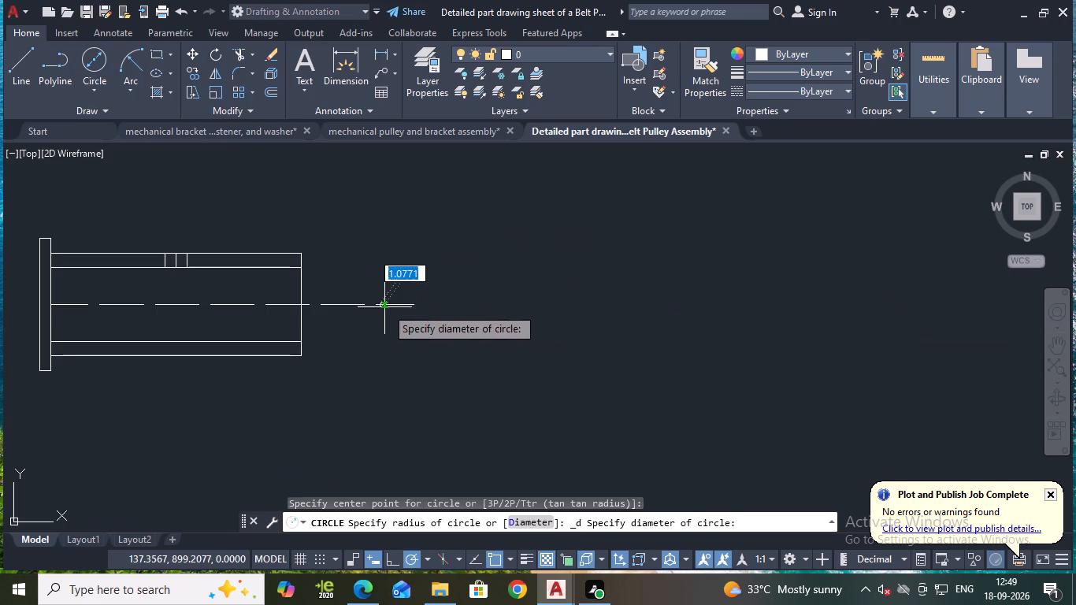
key(d)
key(Return)
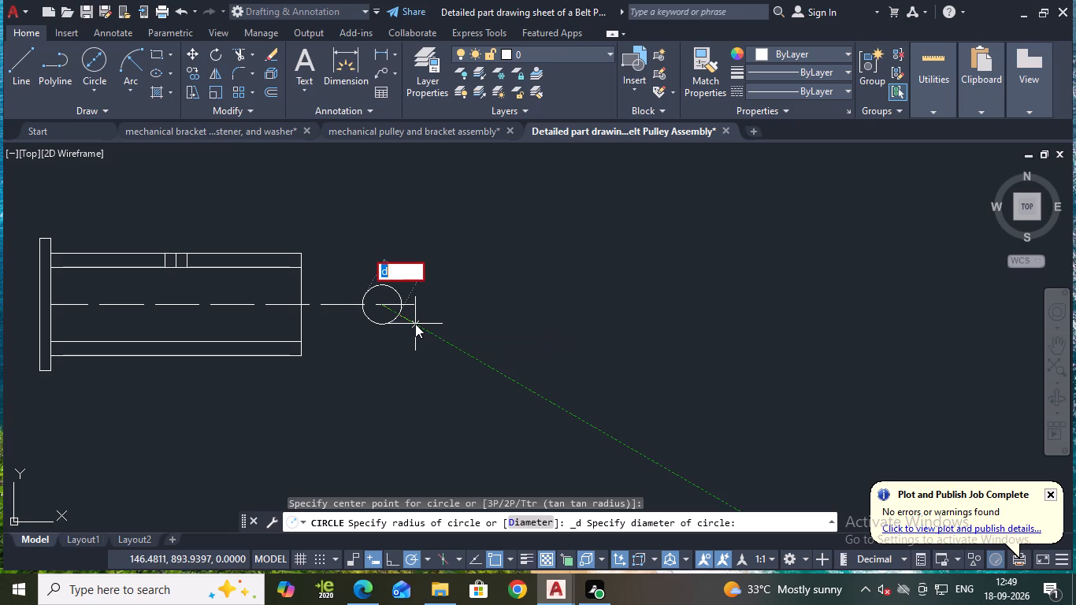
text(28)
key(Return)
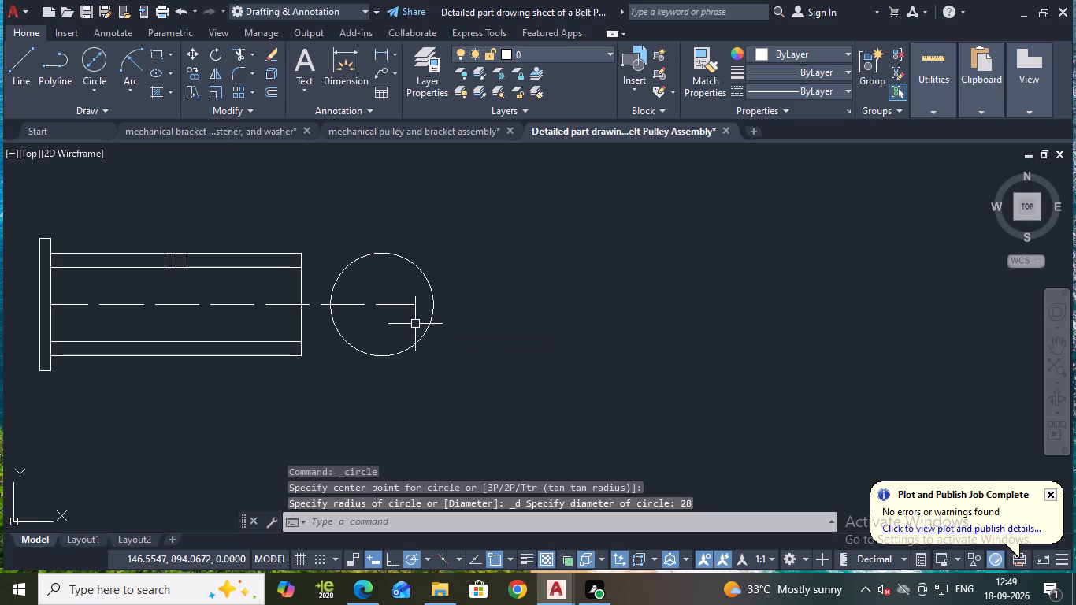
Draw a concentric 20-diameter circle inside the end-view circle.
key(space)
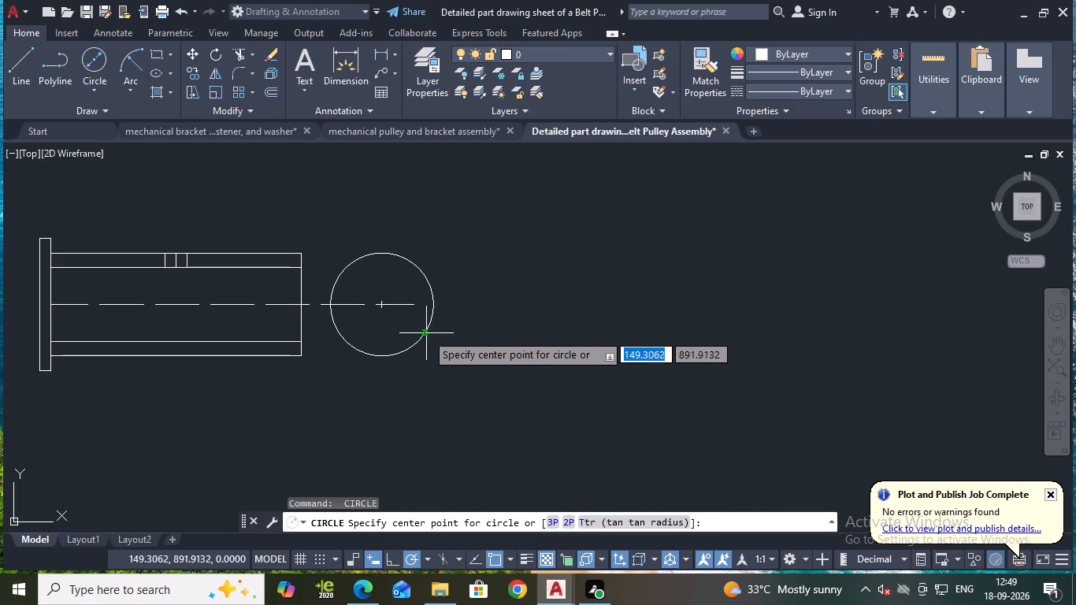
click(380, 307)
key(d)
key(Return)
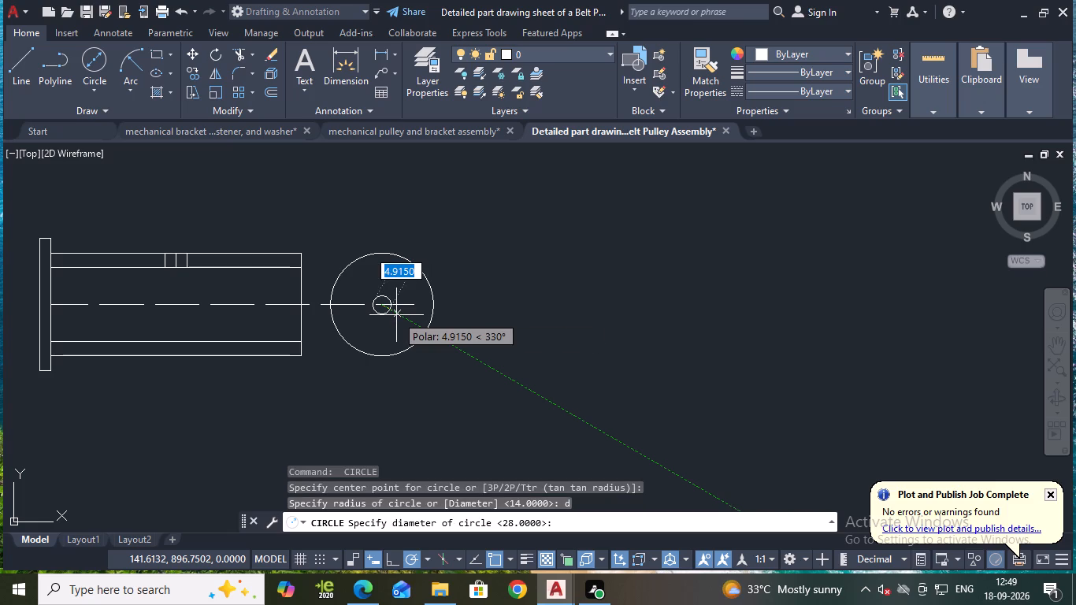
text(20)
key(Return)
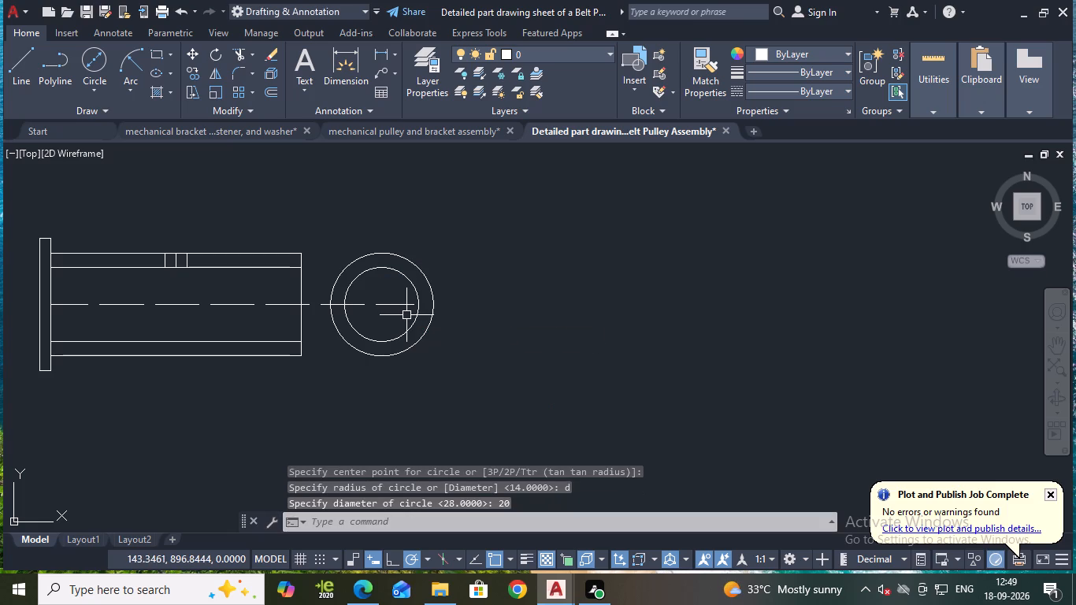
scroll(432, 269, down, 1)
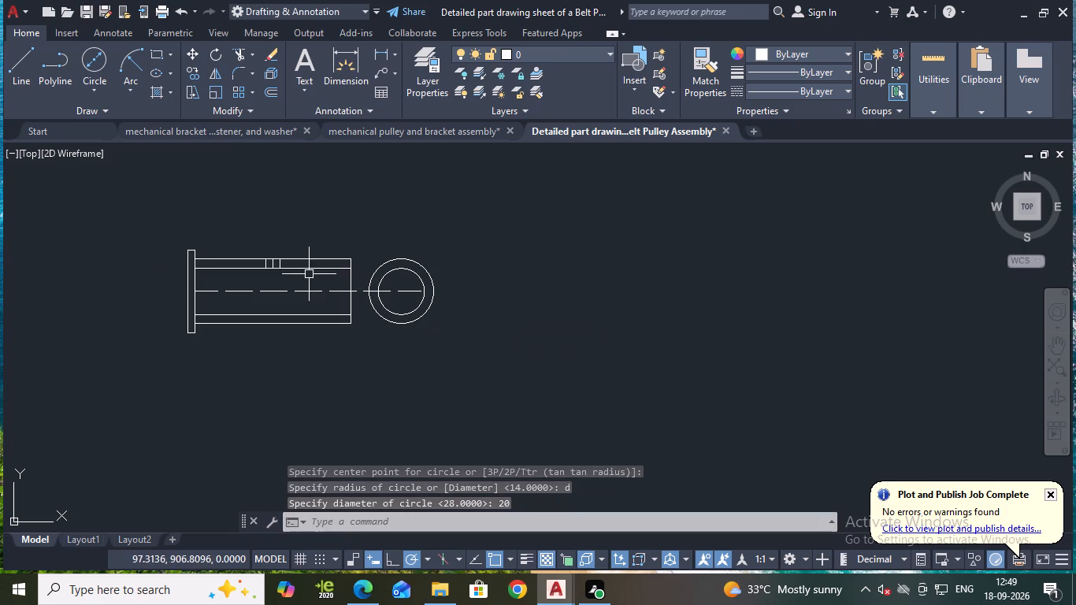
key(Escape)
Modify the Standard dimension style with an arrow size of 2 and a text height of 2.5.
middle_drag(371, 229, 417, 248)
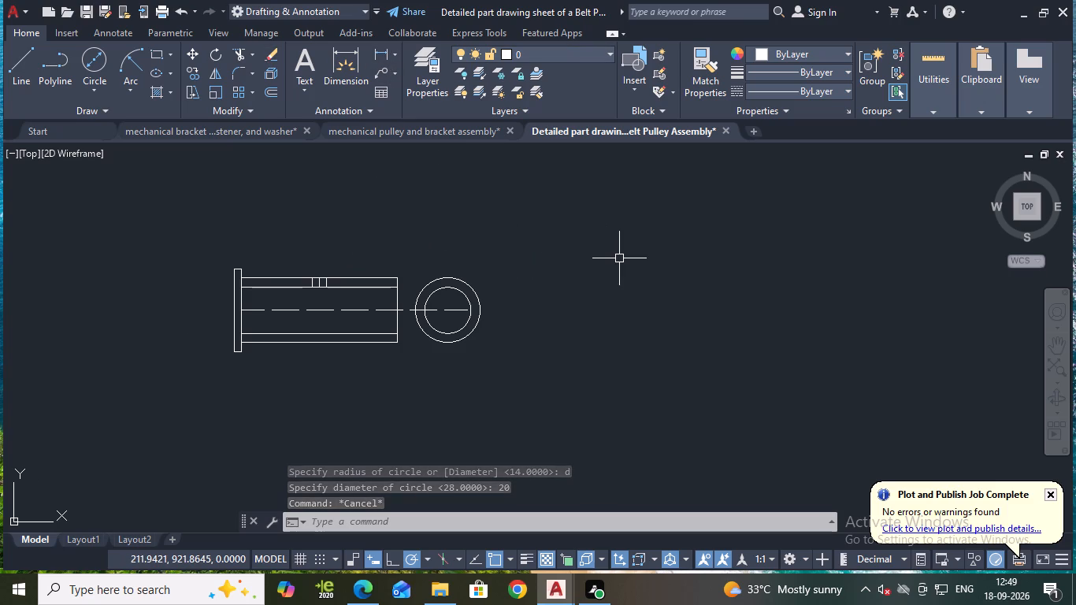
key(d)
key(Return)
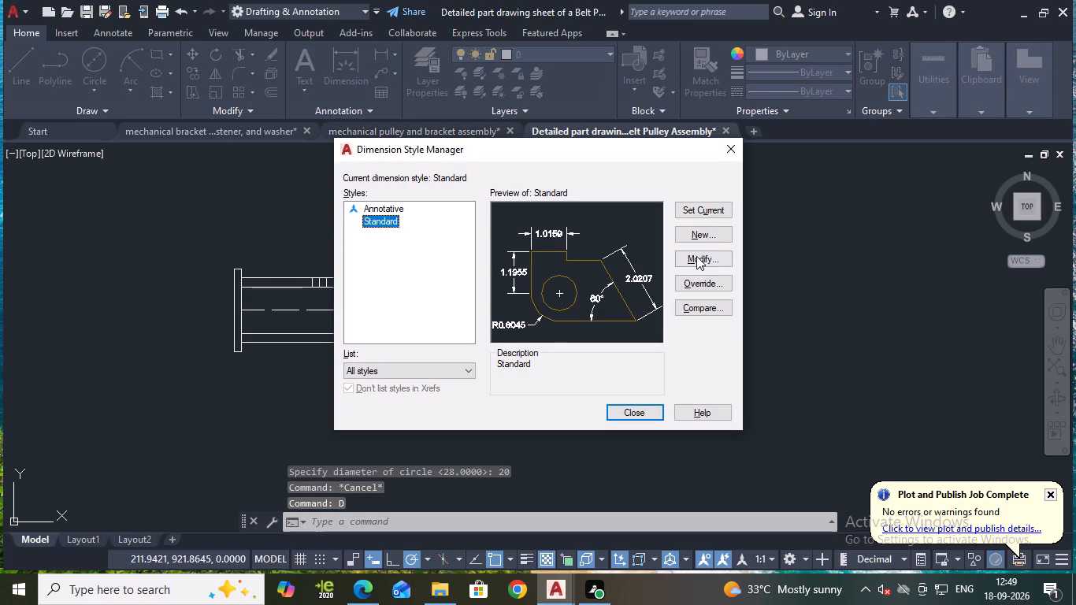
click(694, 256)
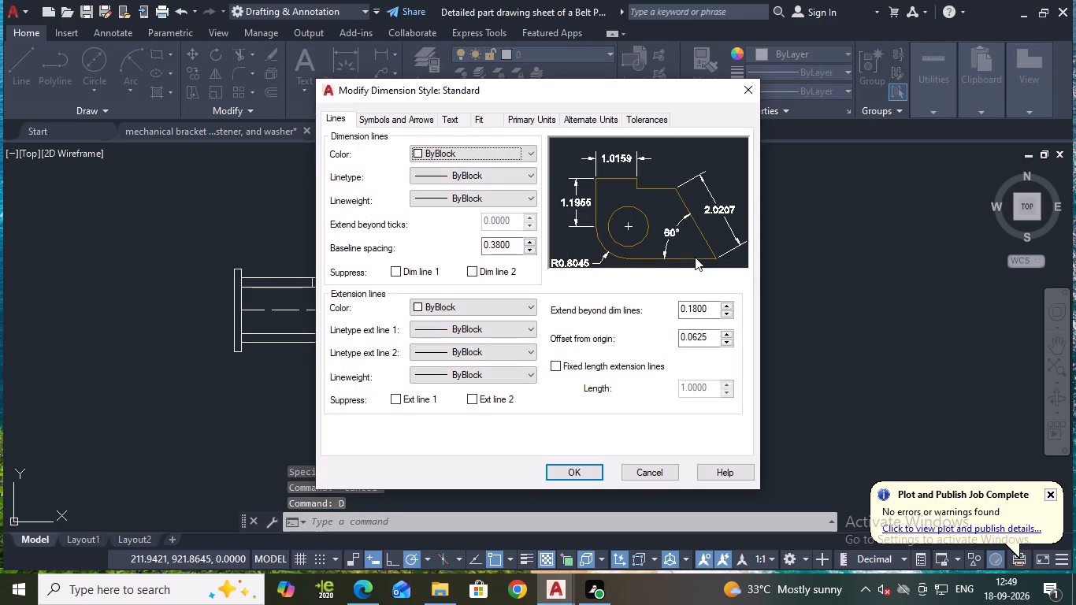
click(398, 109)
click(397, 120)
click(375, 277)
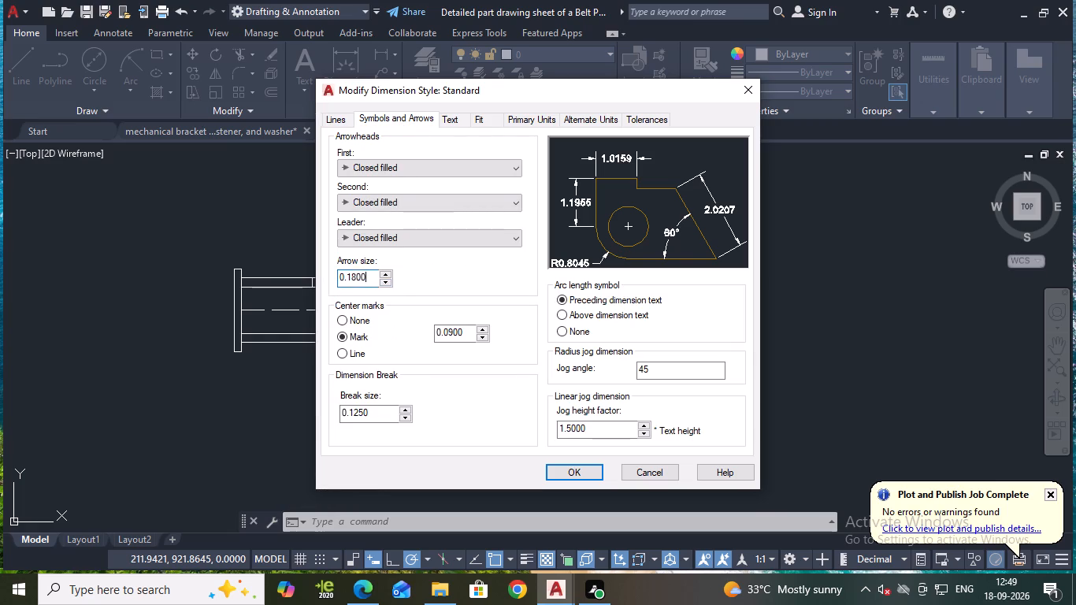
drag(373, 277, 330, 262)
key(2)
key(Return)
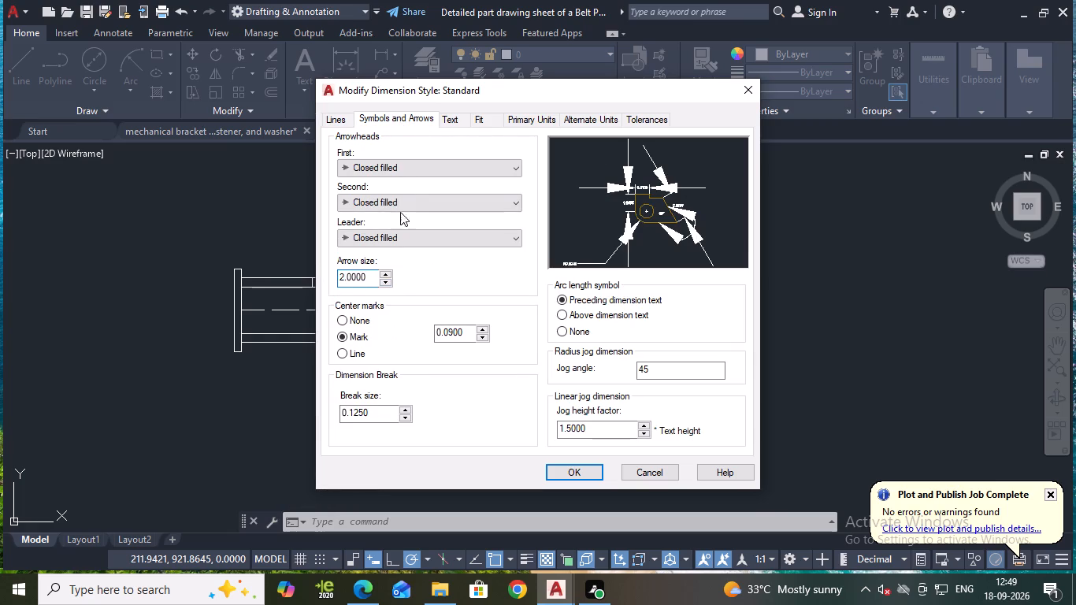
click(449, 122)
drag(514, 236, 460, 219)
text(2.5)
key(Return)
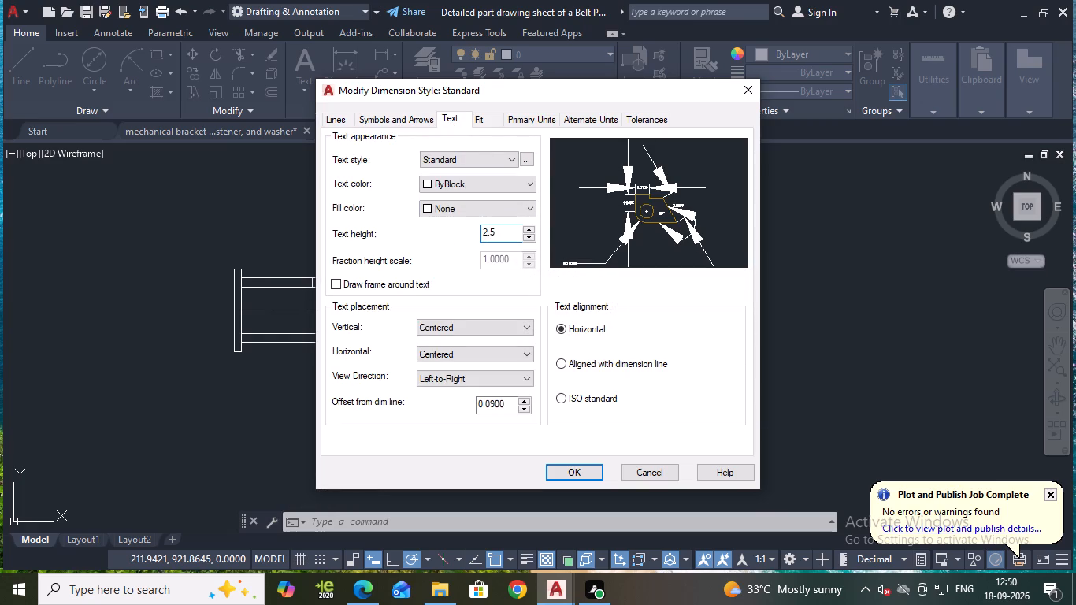
Set the Standard style's linear dimension precision to 0.0 and make the style current.
click(531, 116)
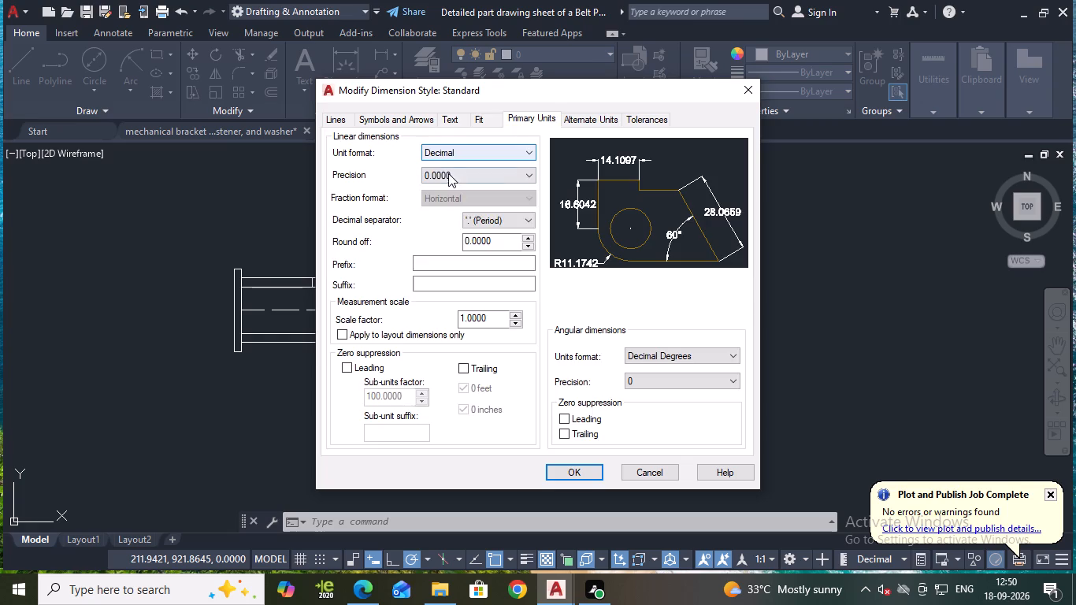
click(449, 174)
click(425, 199)
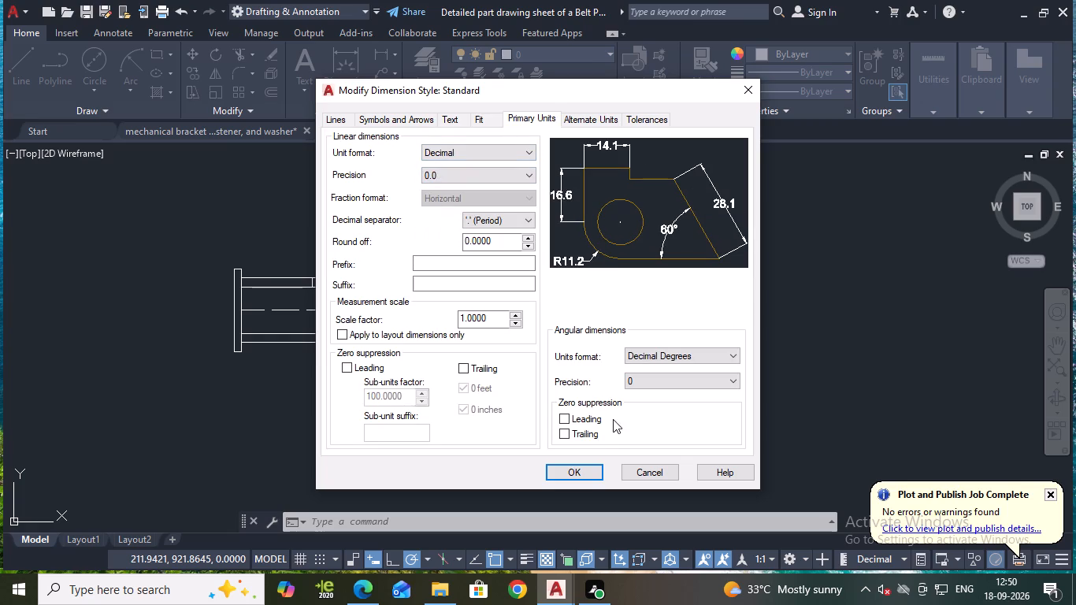
click(577, 475)
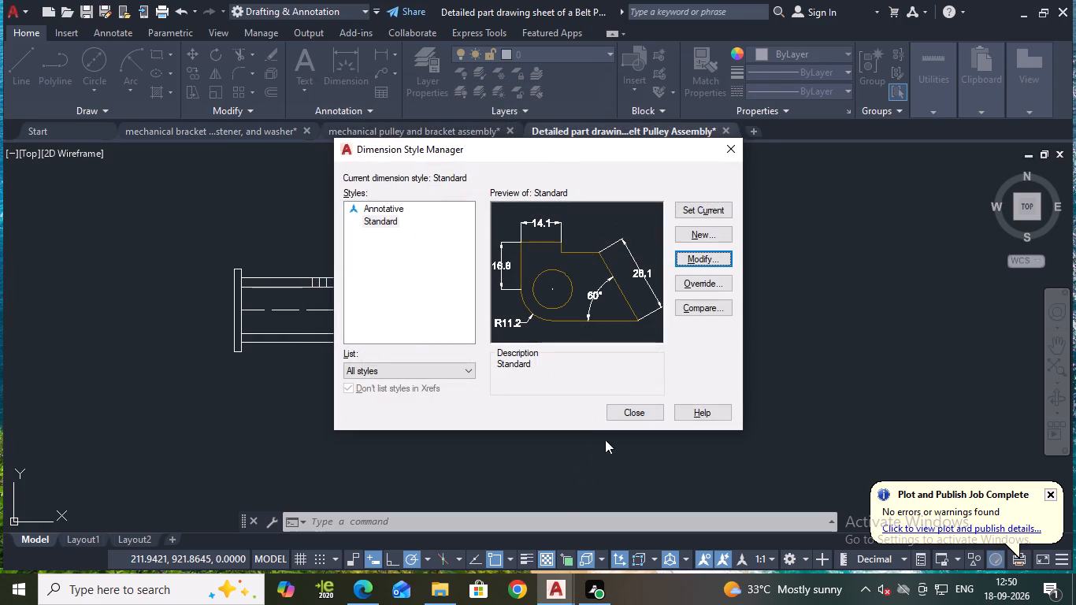
click(690, 201)
click(633, 419)
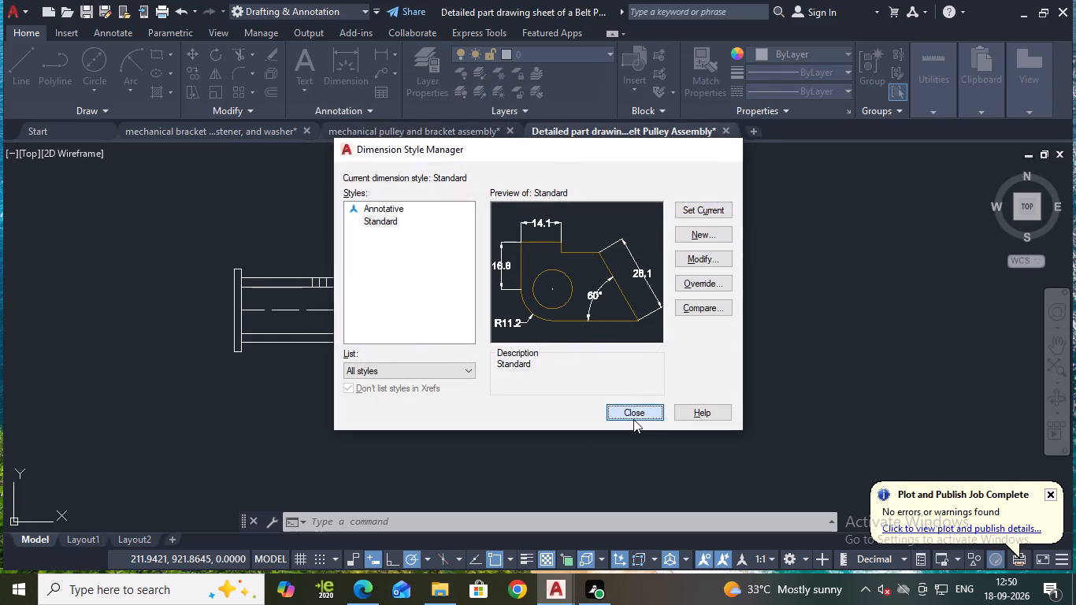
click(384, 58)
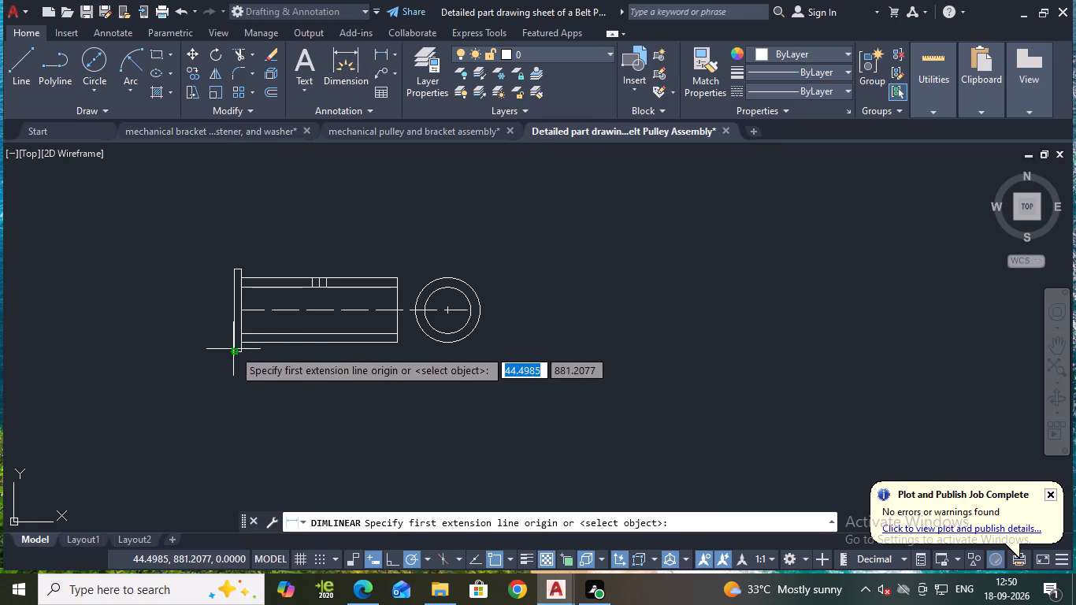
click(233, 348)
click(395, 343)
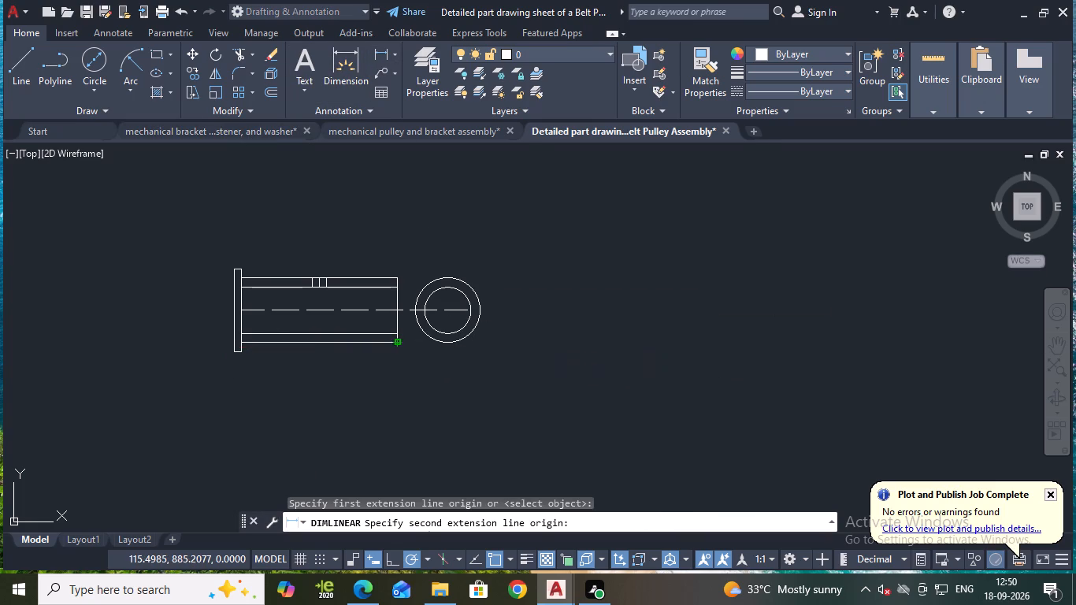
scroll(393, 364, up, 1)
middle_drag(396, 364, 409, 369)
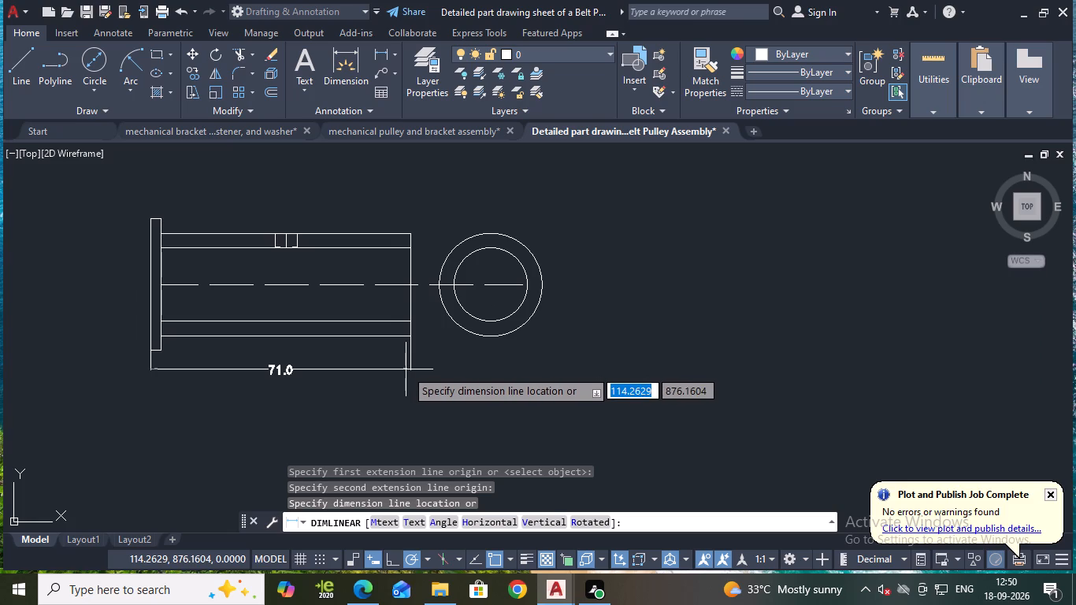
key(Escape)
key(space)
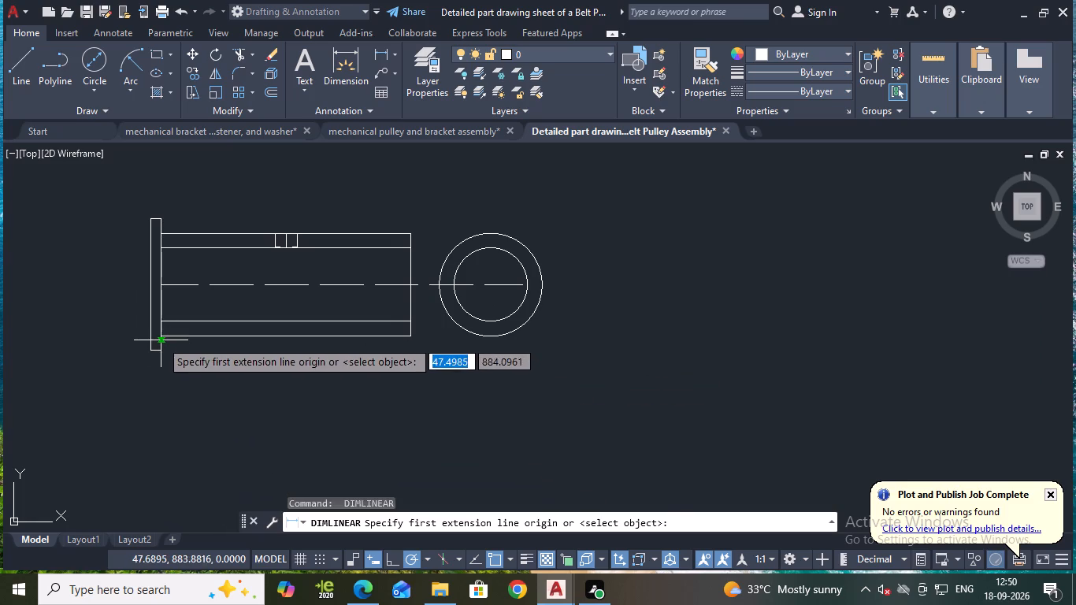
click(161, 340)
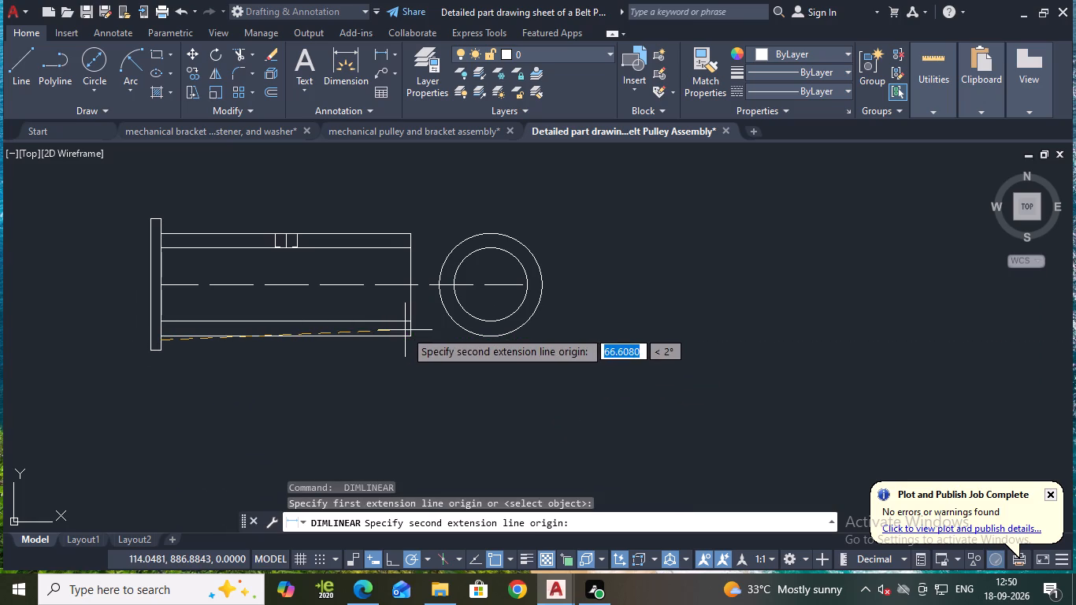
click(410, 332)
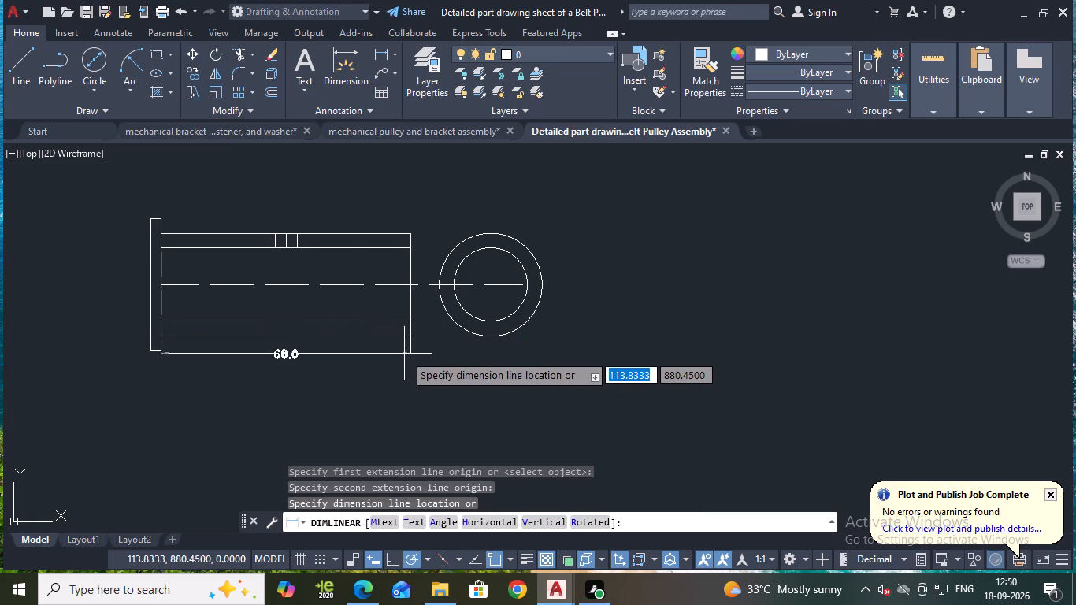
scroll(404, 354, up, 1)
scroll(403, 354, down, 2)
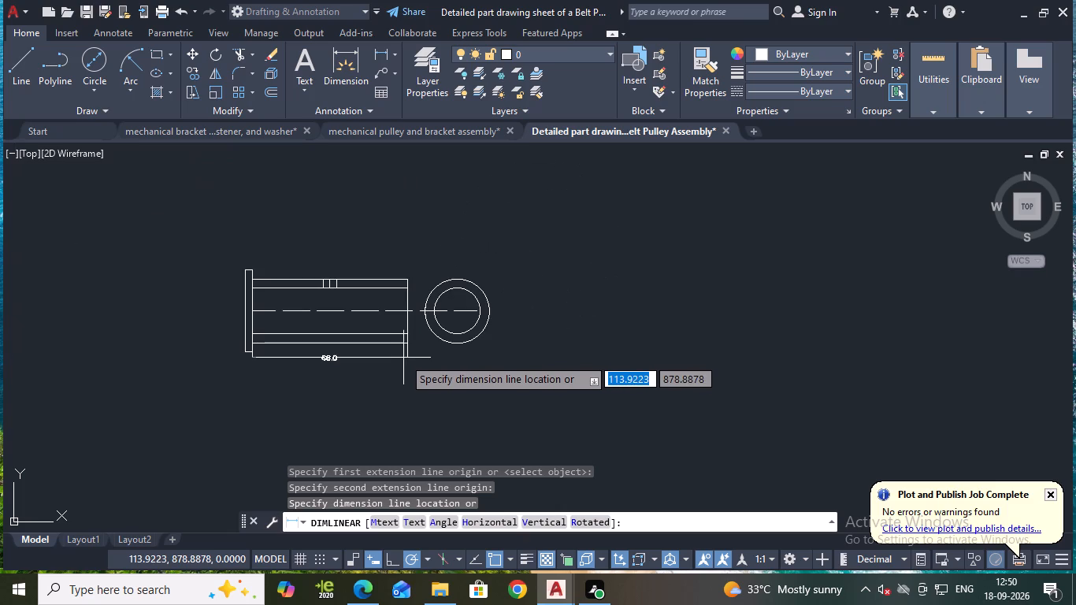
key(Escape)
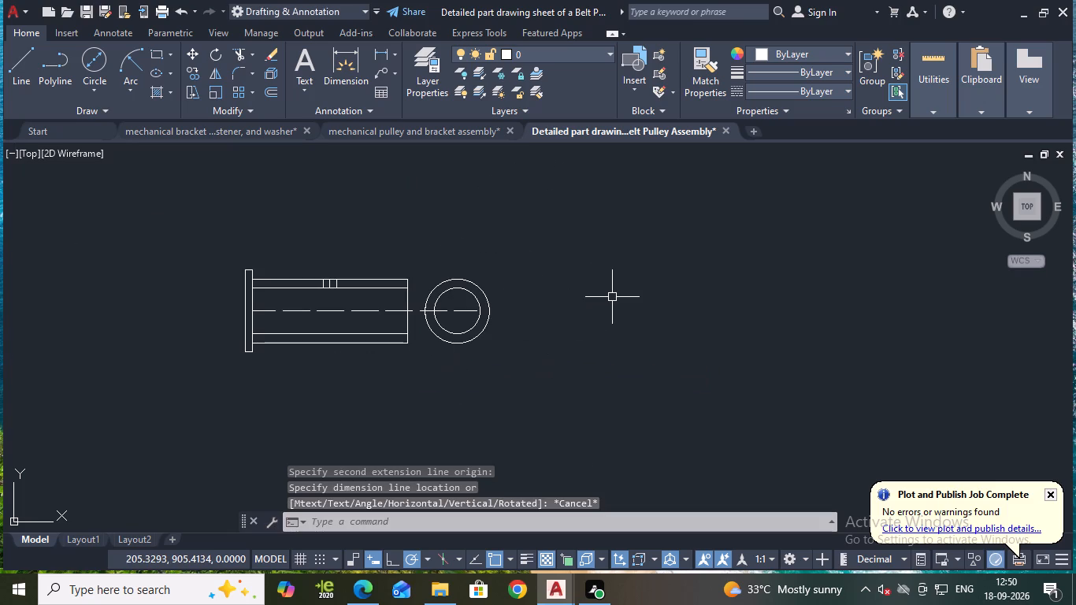
Modify the Standard dimension style again, setting its arrow size to 3.
key(d)
key(Return)
click(694, 261)
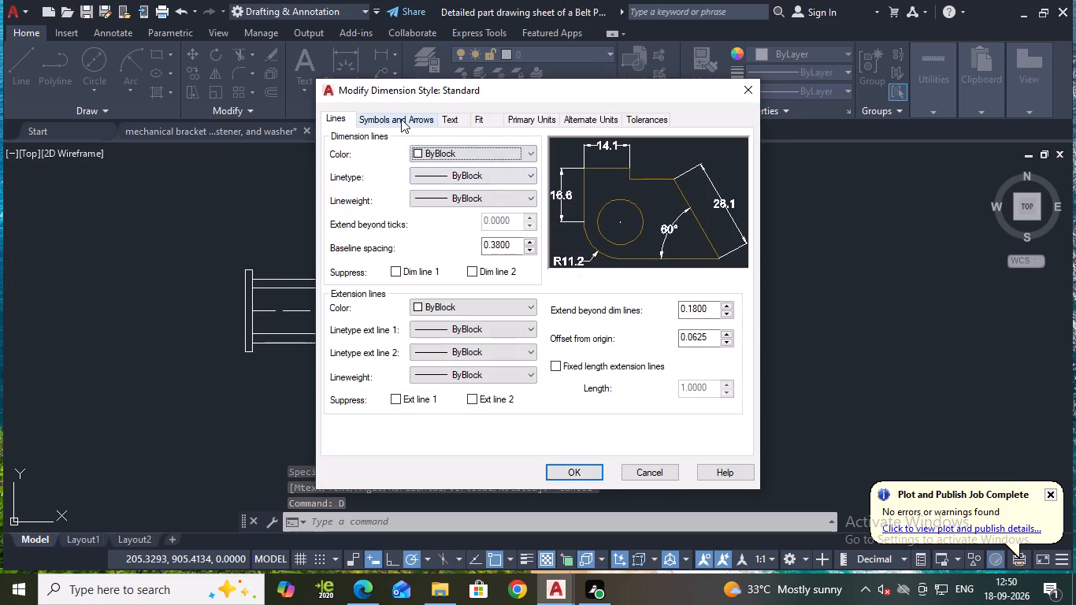
click(401, 118)
drag(368, 278, 325, 272)
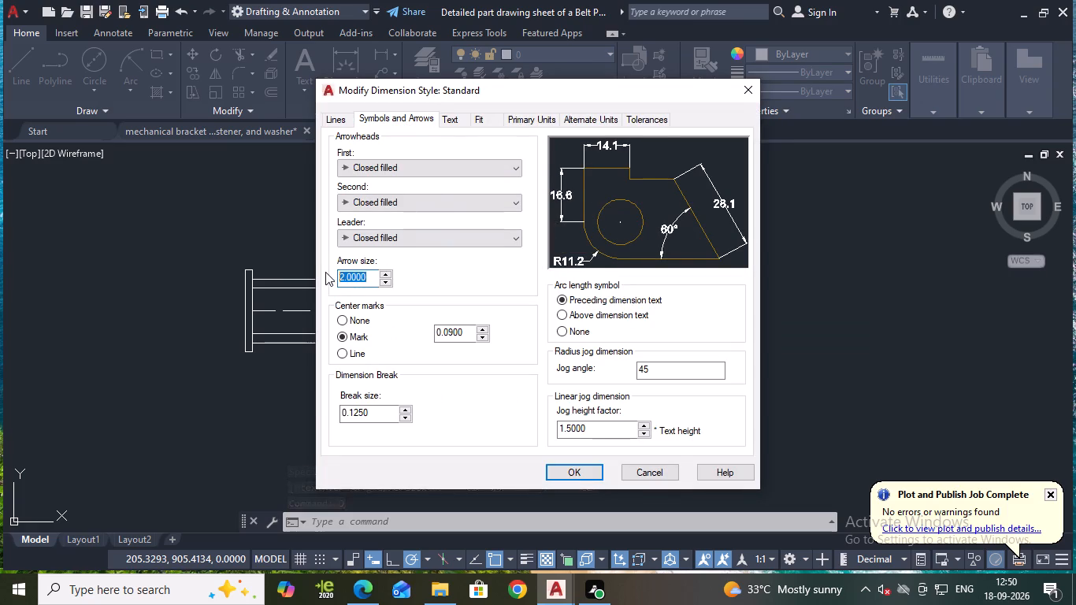
key(3)
key(Return)
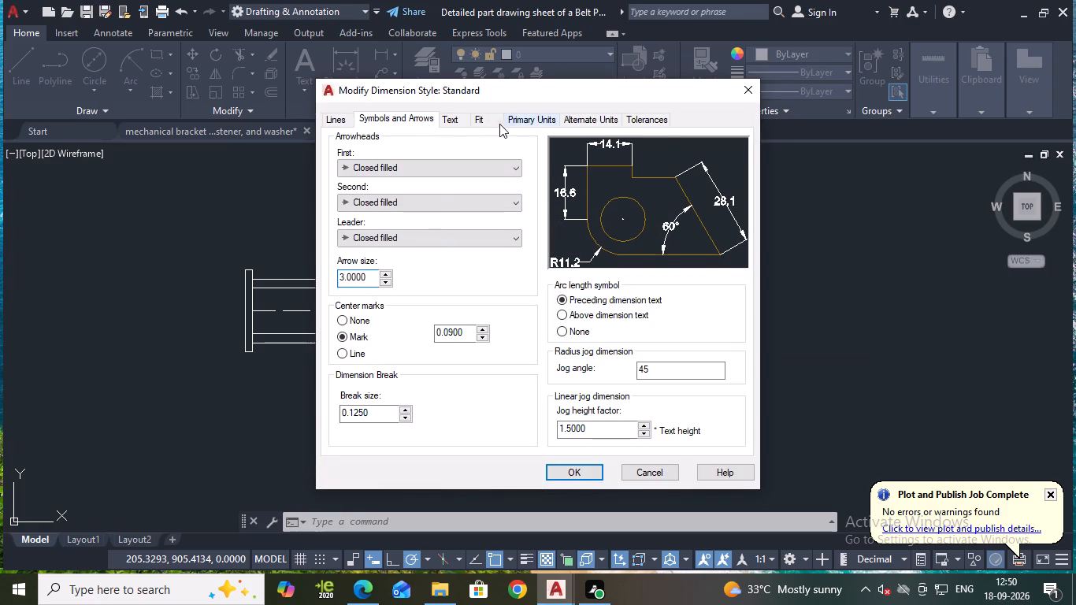
Set the Standard style's text height to 4 with ISO standard text alignment, and make the style current.
click(459, 120)
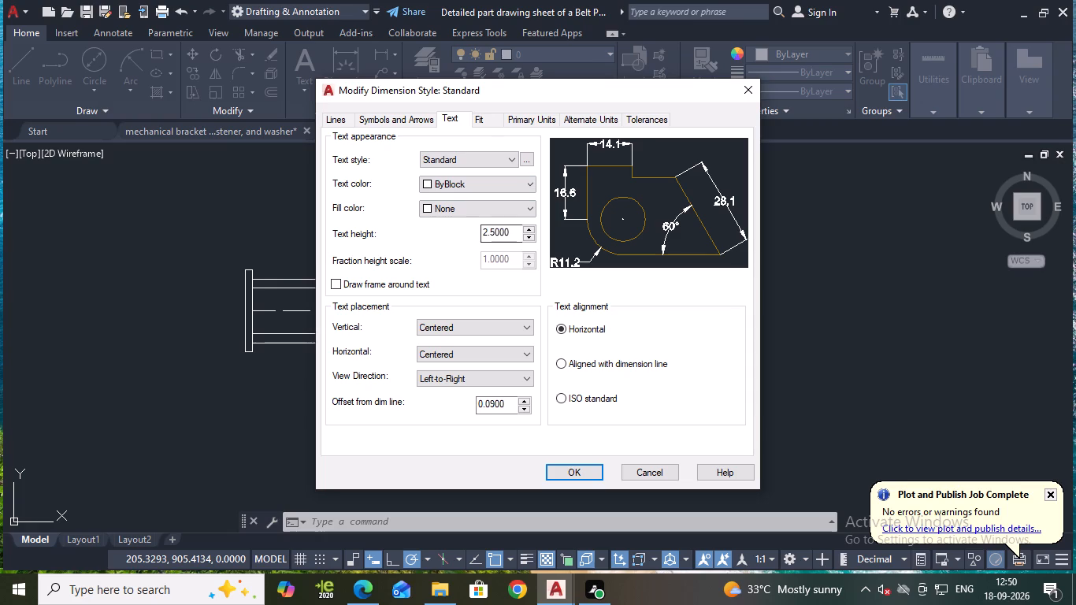
drag(510, 239, 435, 232)
key(4)
key(Return)
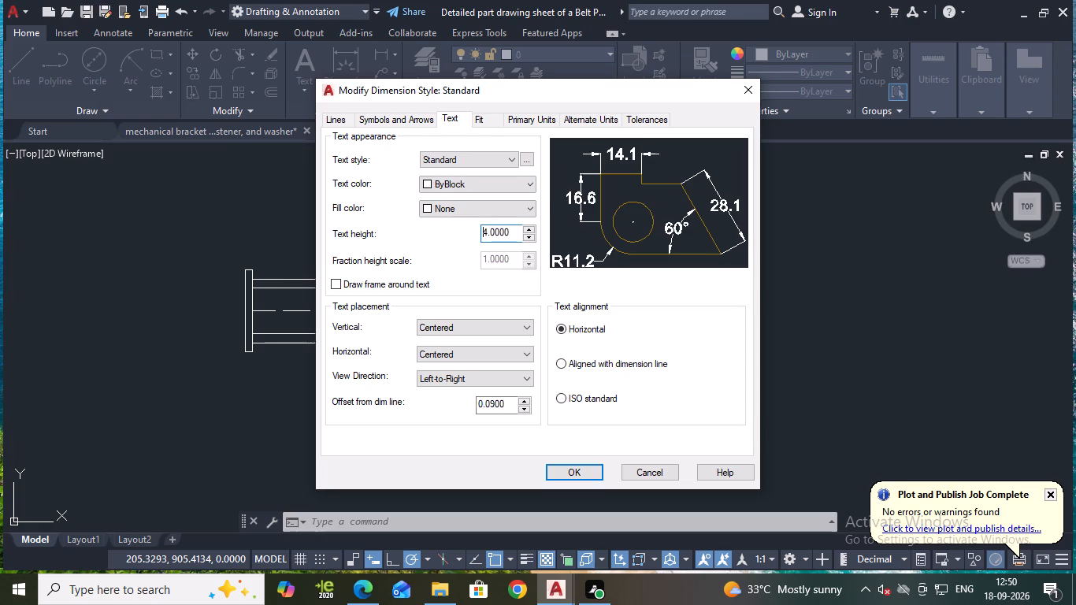
click(558, 394)
click(582, 465)
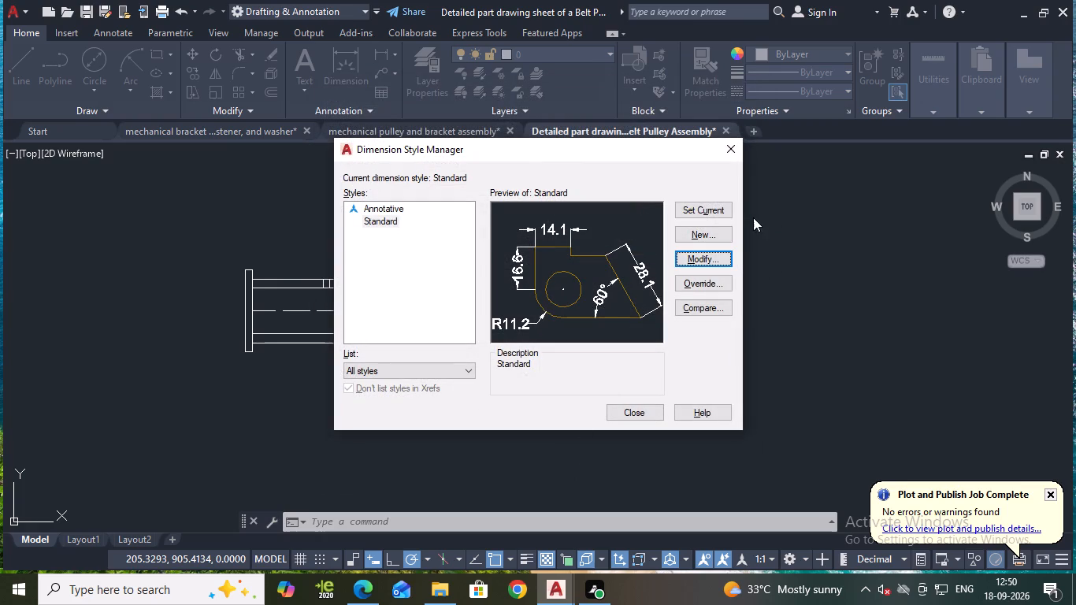
click(713, 208)
click(646, 414)
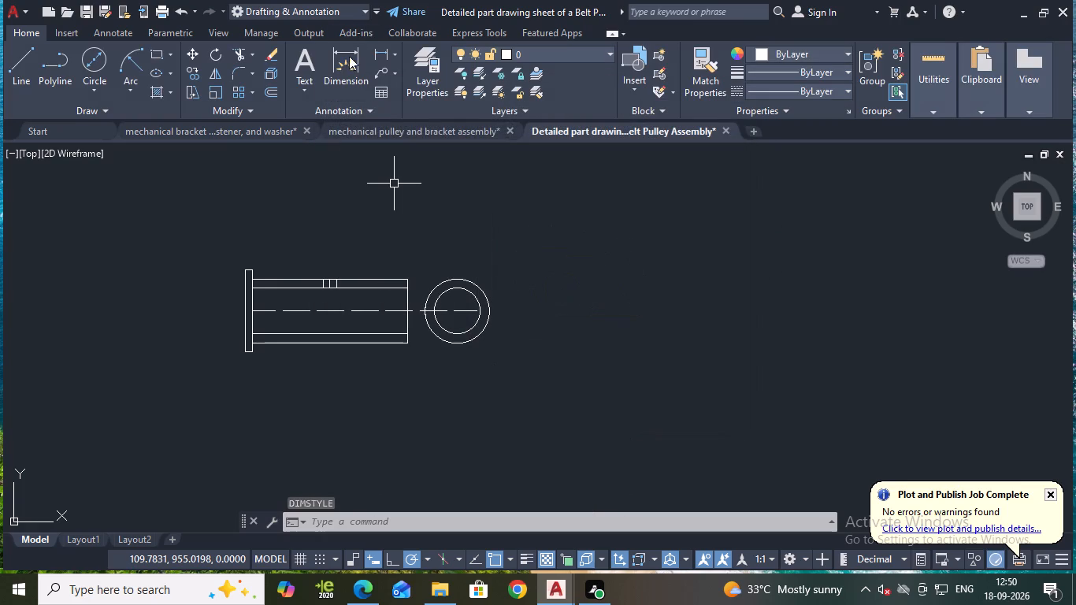
Add a vertical linear dimension for the flange's full height, placed to the left of the flange.
click(384, 50)
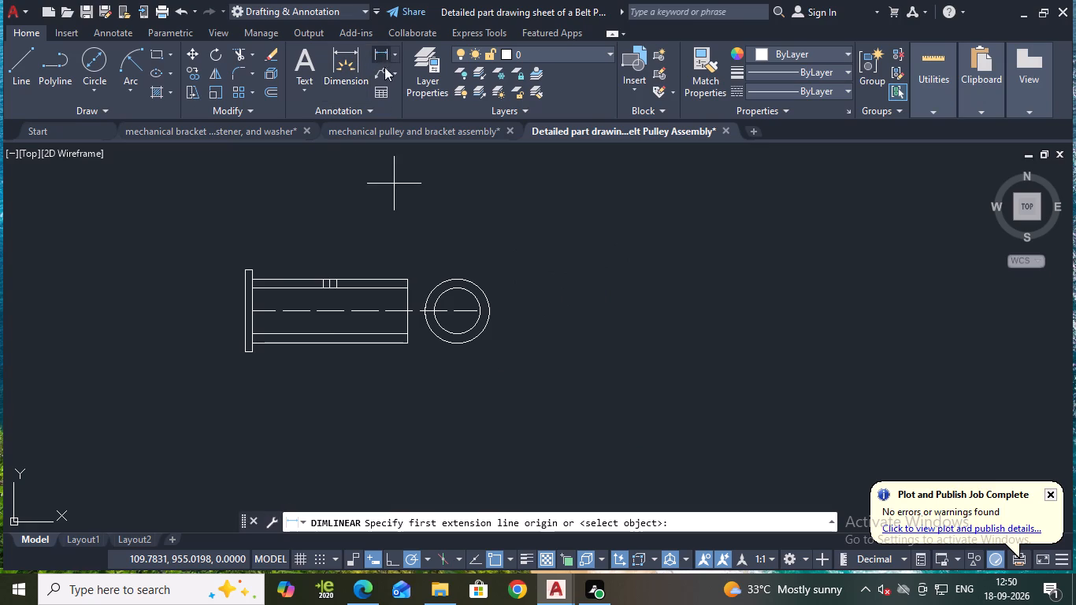
click(242, 272)
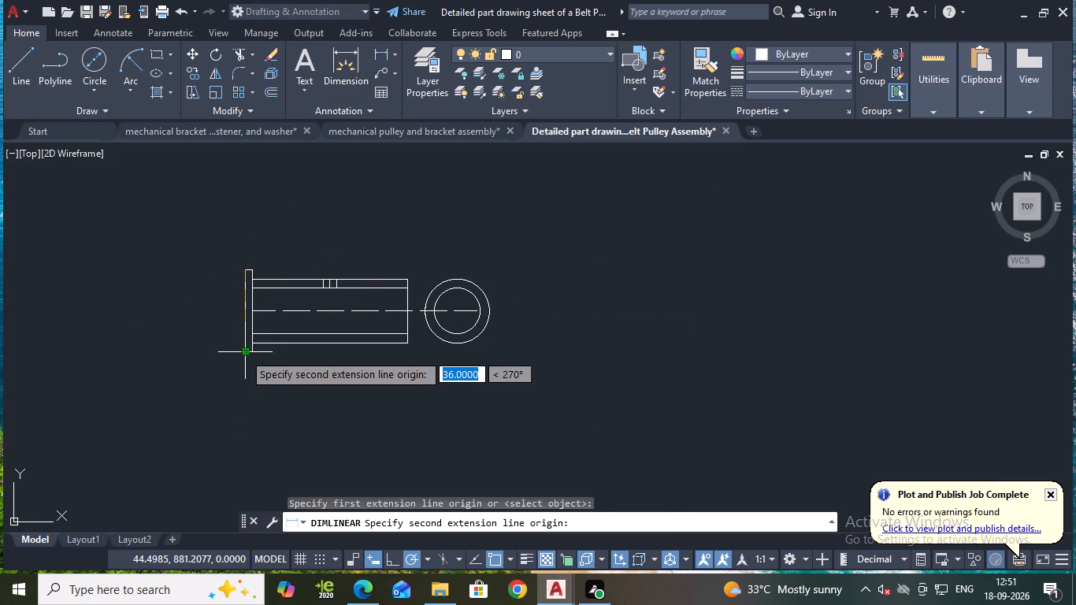
click(243, 353)
click(220, 354)
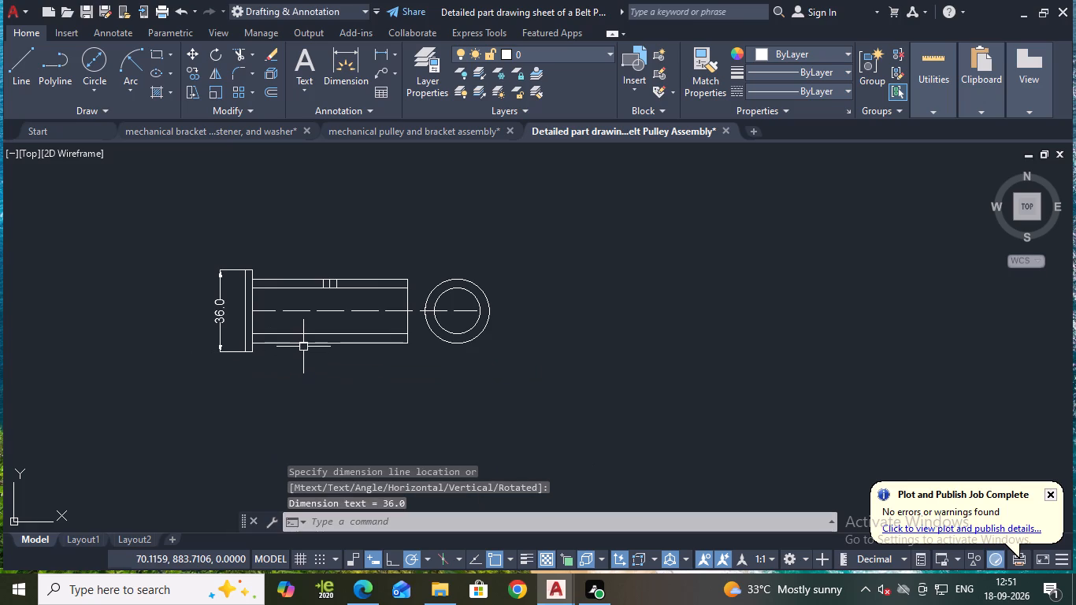
Add a horizontal linear dimension below the body, from the flange's inner face to the body's right edge.
key(space)
scroll(272, 354, up, 2)
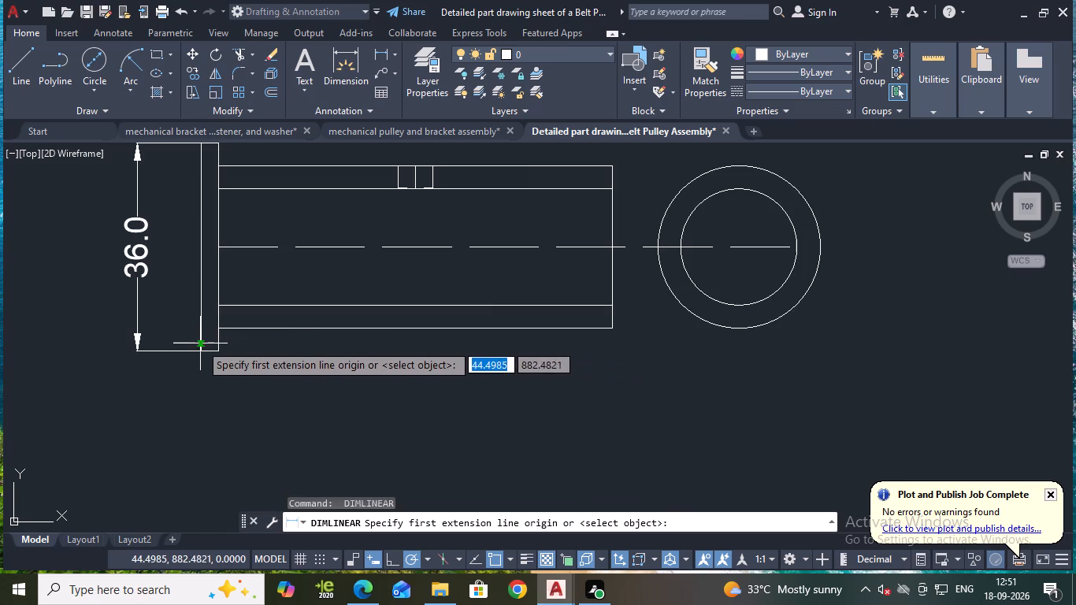
click(216, 341)
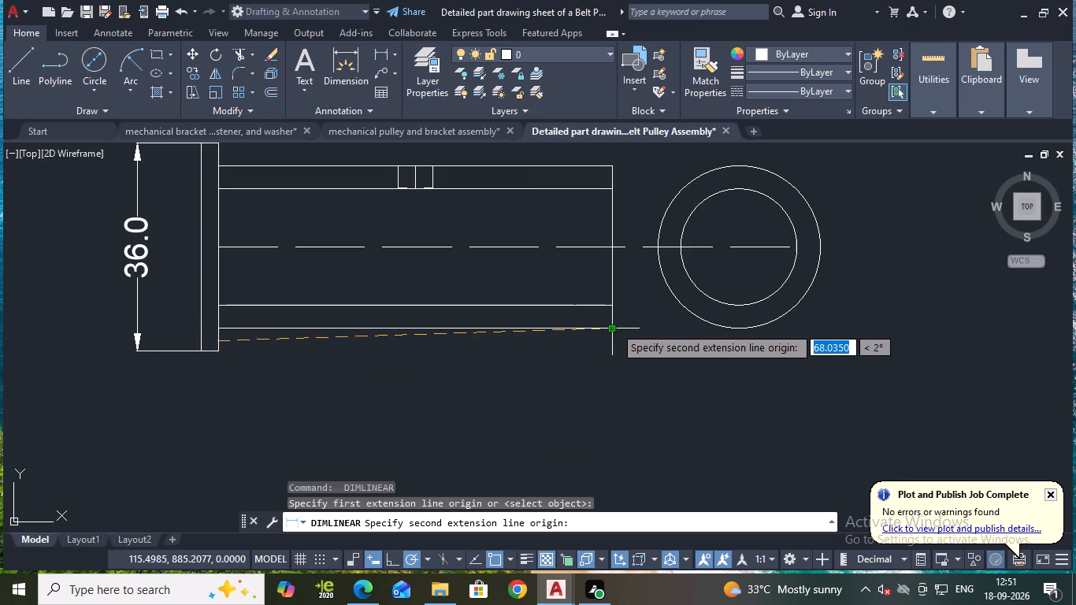
click(614, 326)
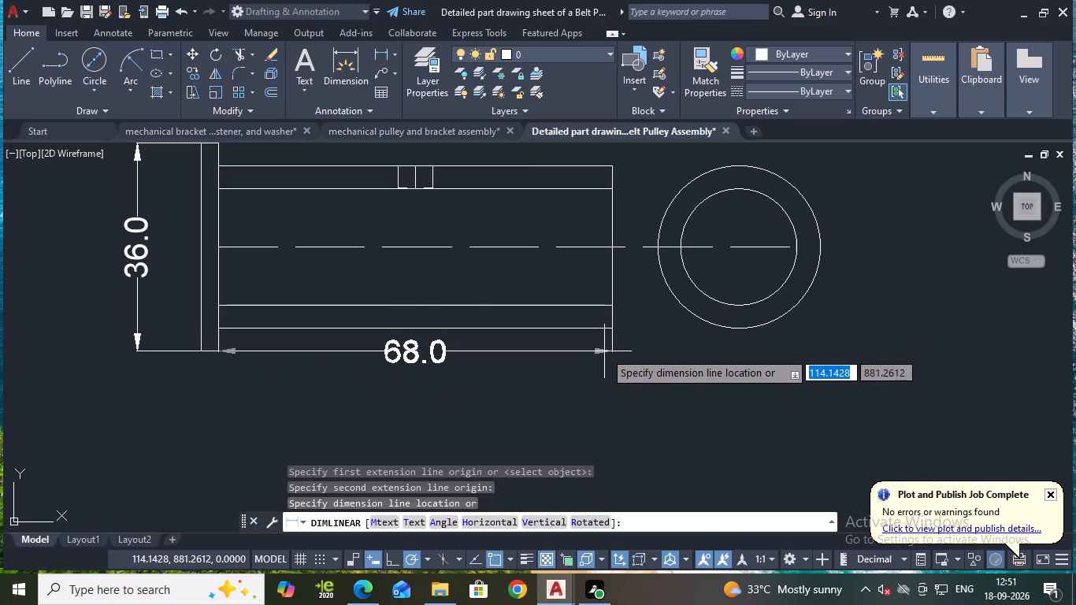
click(601, 354)
Add a horizontal linear dimension above the body for the width of the small slot in its upper wall.
middle_drag(633, 333, 633, 334)
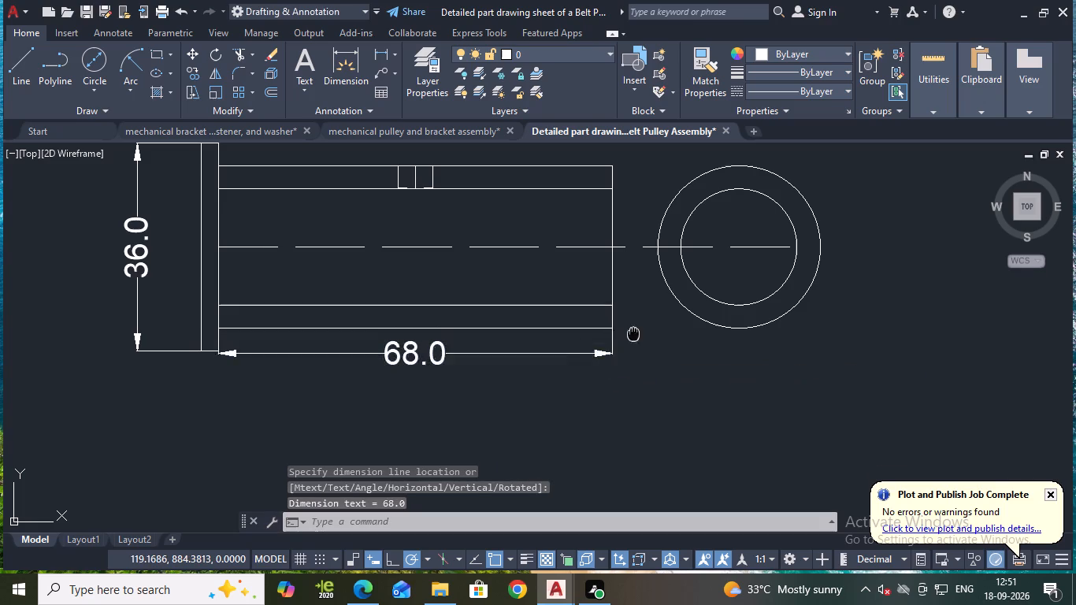
middle_drag(633, 334, 627, 419)
scroll(485, 243, up, 2)
key(space)
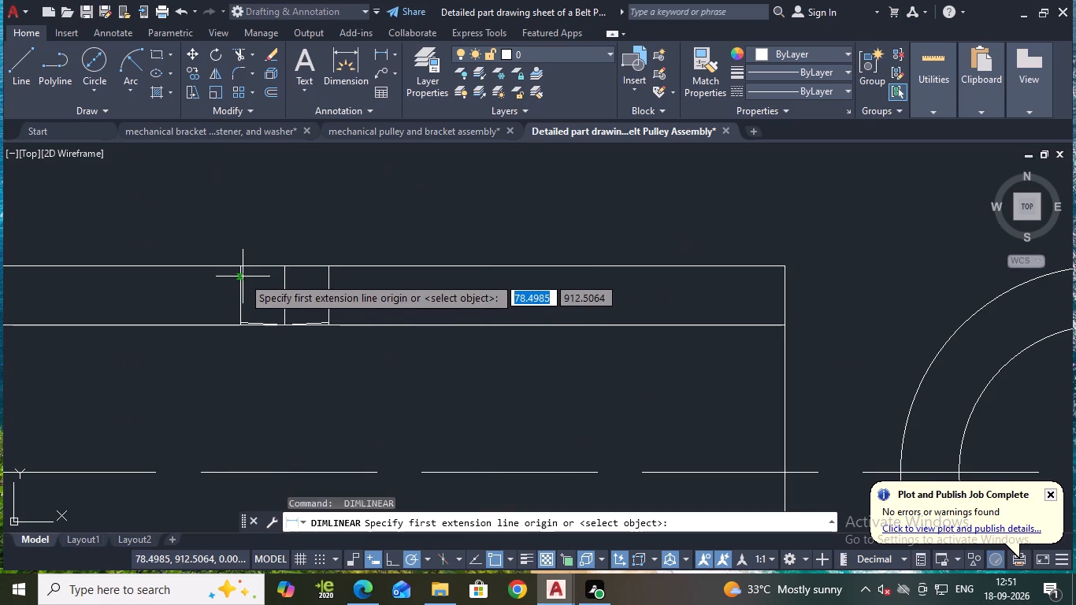
click(239, 277)
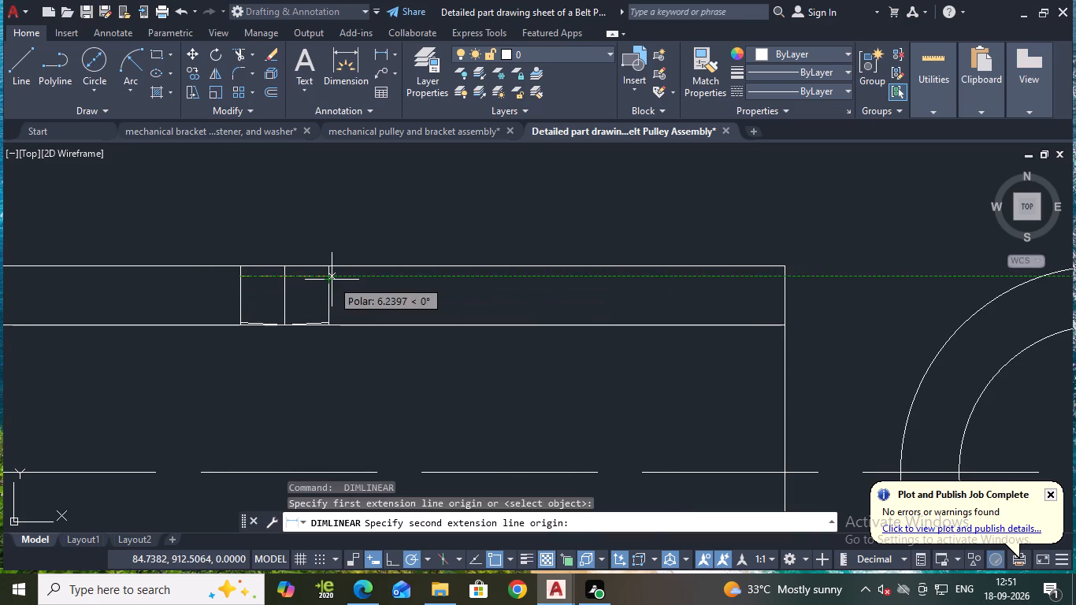
click(328, 280)
click(328, 215)
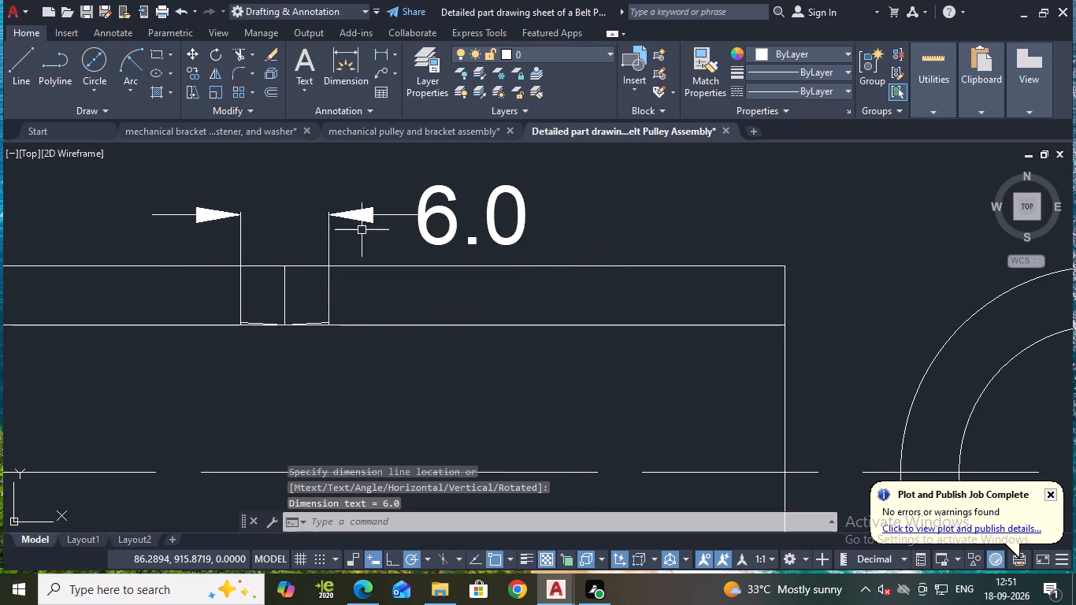
Add a diameter dimension to the end view's outer circle, placed above and to the left of it.
scroll(384, 239, down, 2)
click(390, 46)
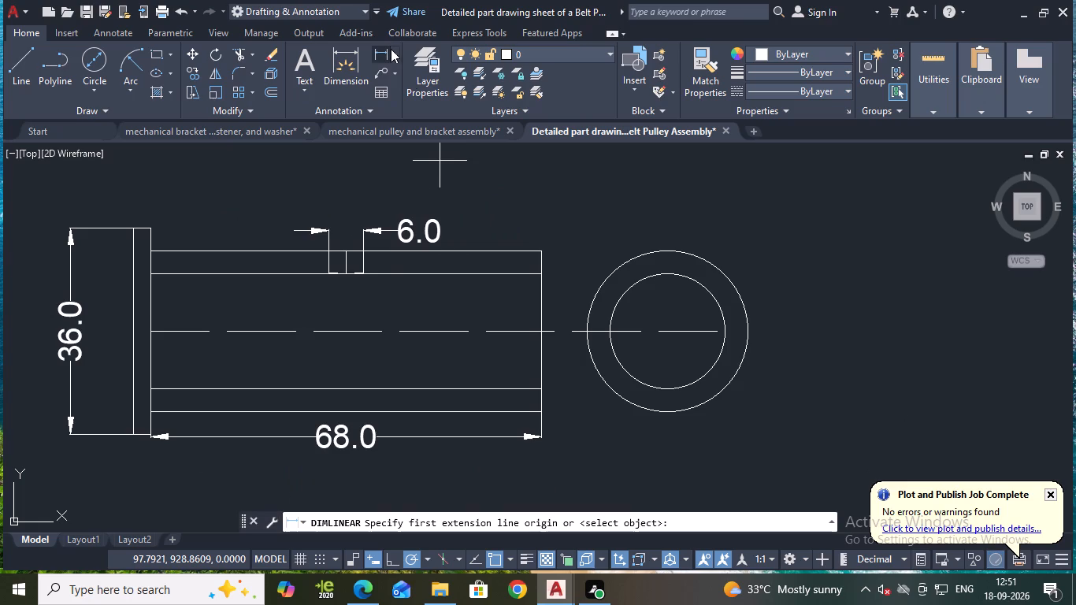
click(397, 58)
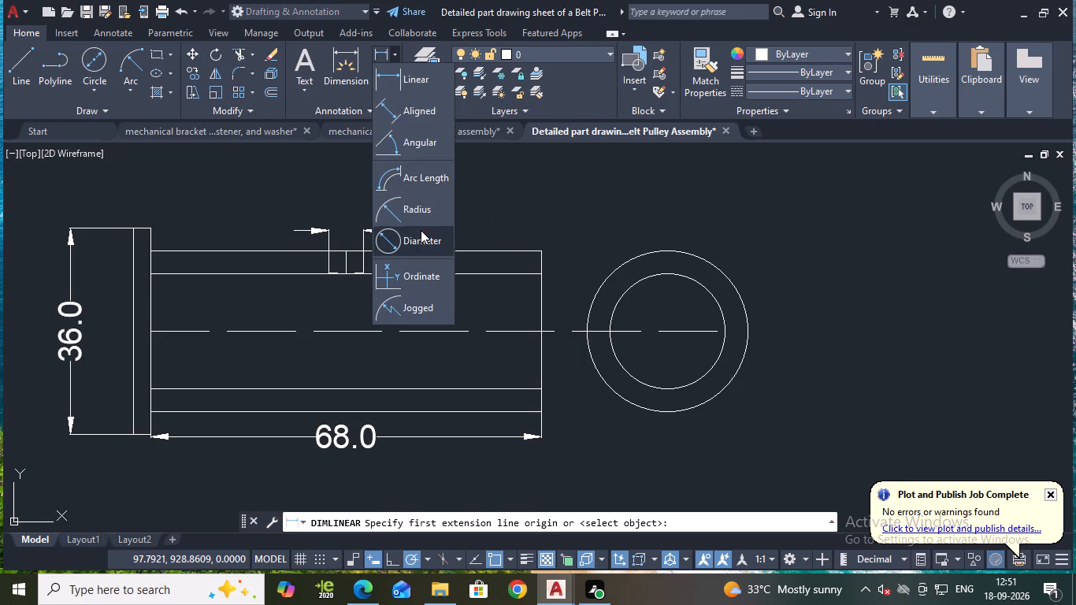
click(421, 236)
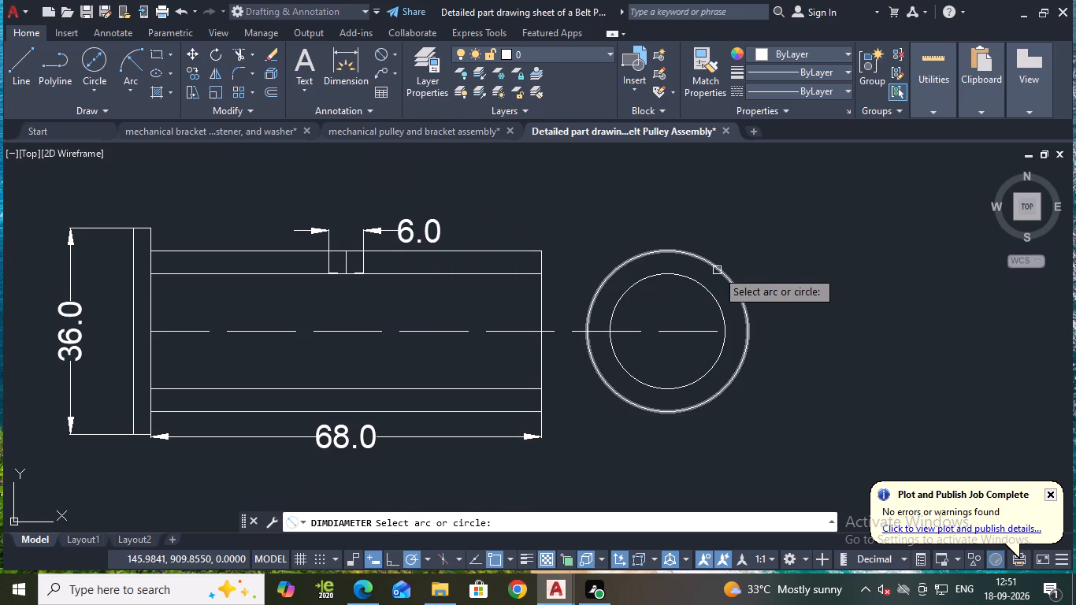
click(642, 255)
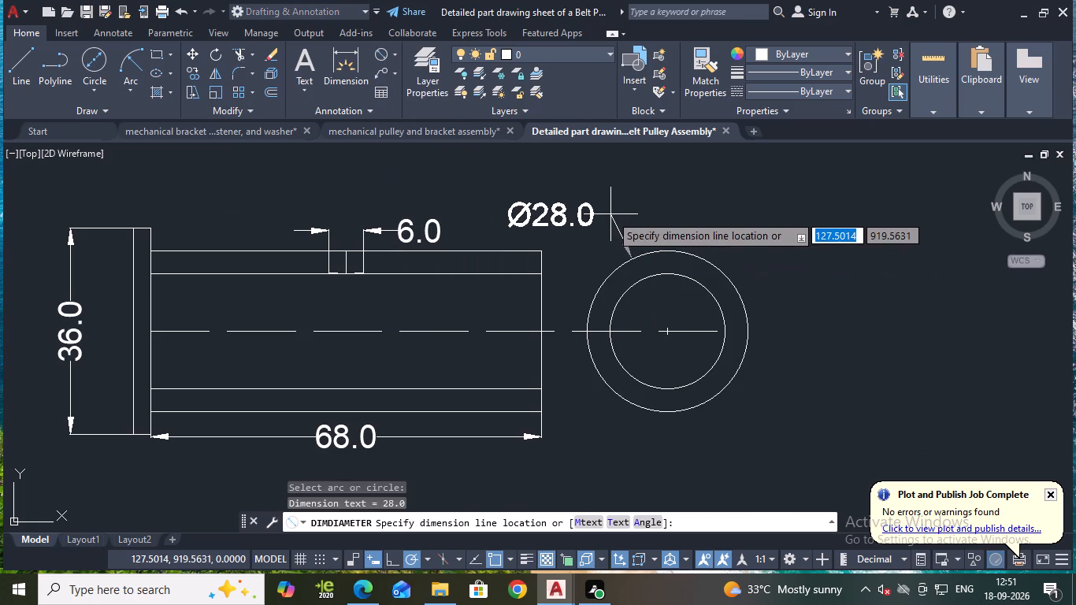
click(610, 214)
Add a diameter dimension to the end view's inner circle, placed below and to the right of it.
key(space)
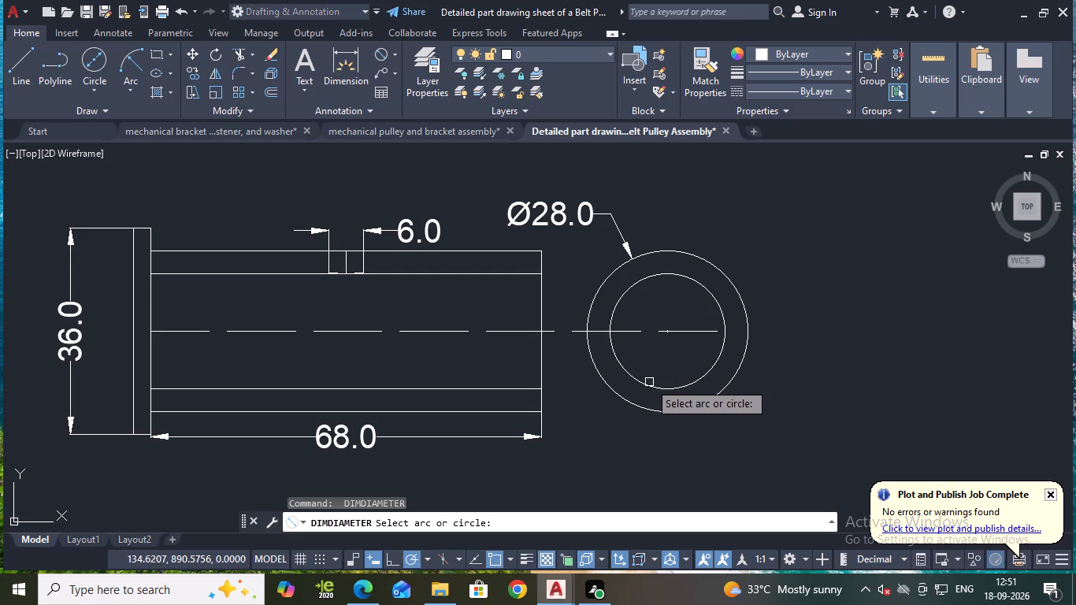
click(647, 386)
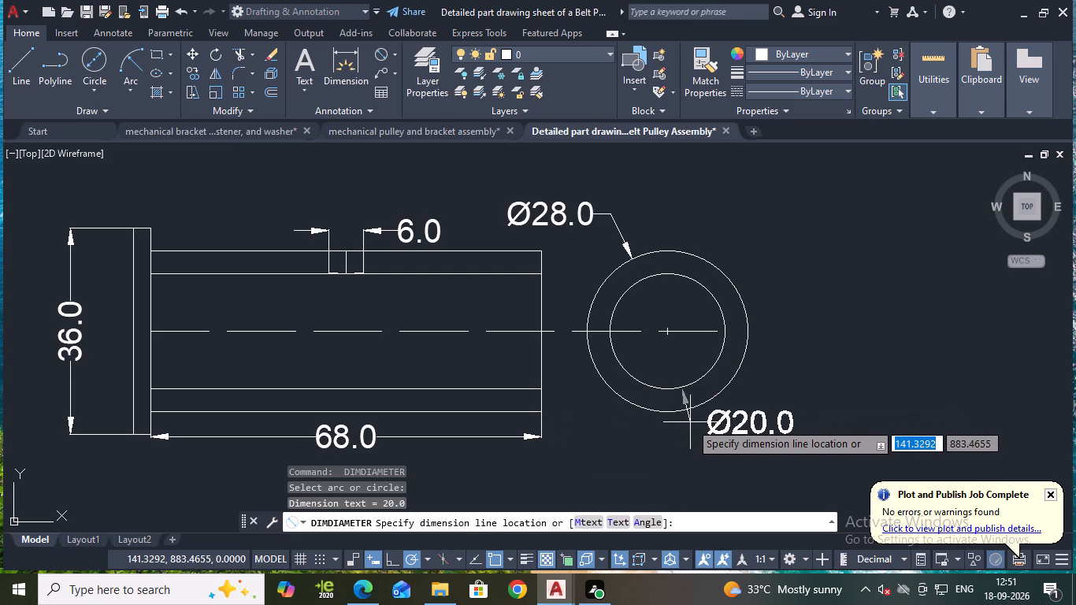
click(689, 423)
key(Escape)
Save the drawing.
key(ctrl+s)
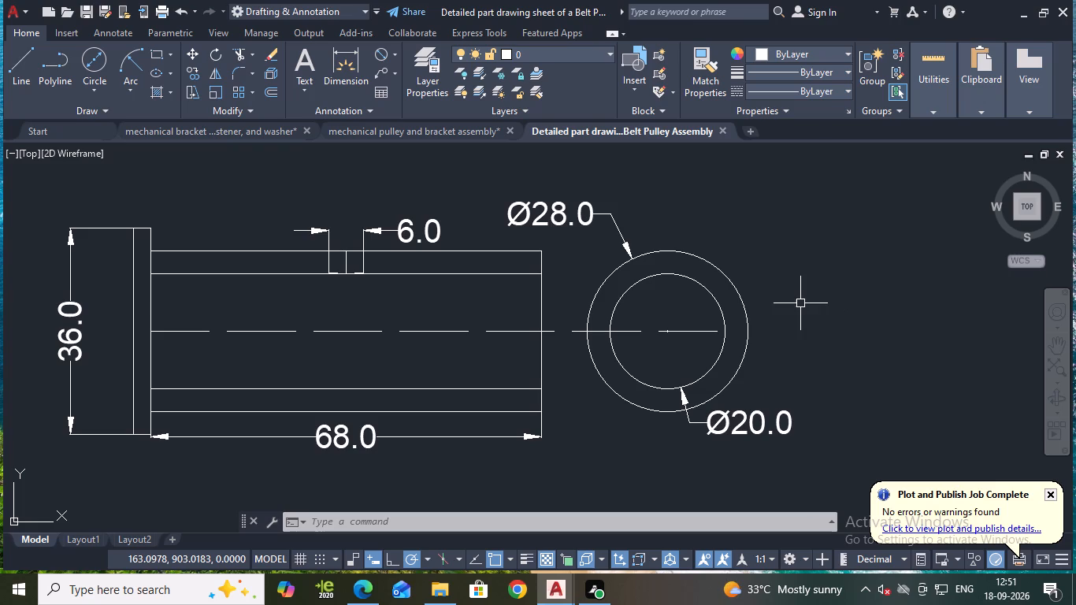
Stretch the centerline's right end horizontally by about 38 units, past the end view.
scroll(598, 299, down, 2)
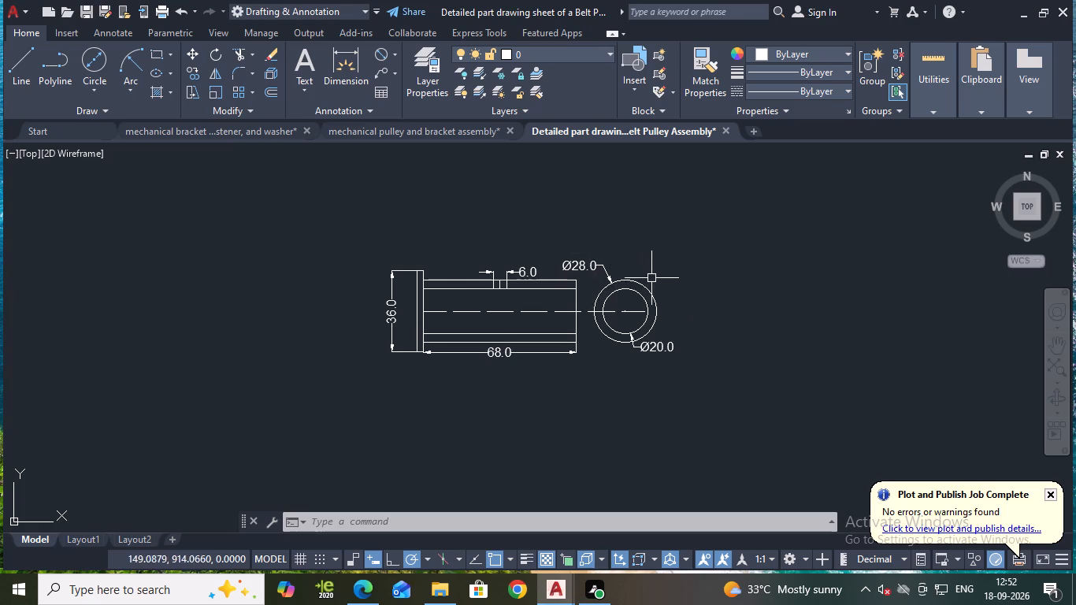
middle_drag(653, 279, 614, 269)
click(597, 299)
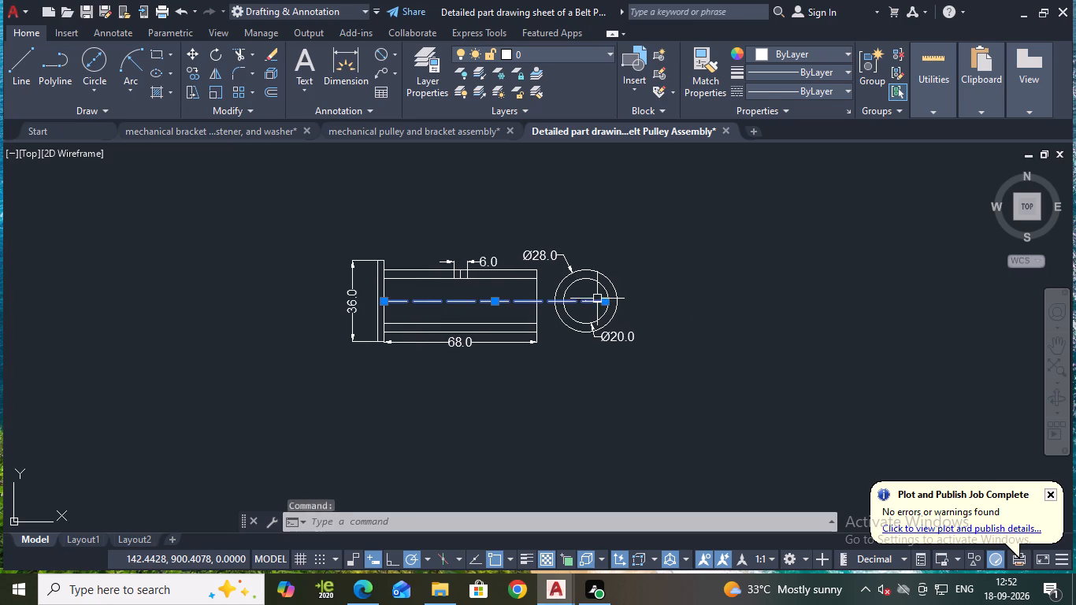
click(609, 305)
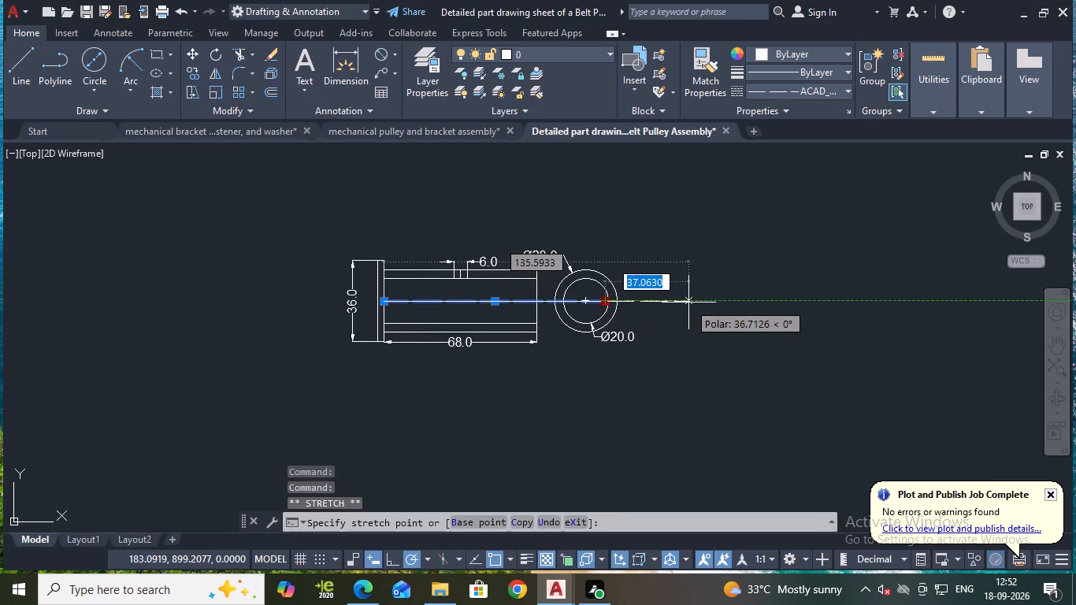
click(692, 302)
key(Escape)
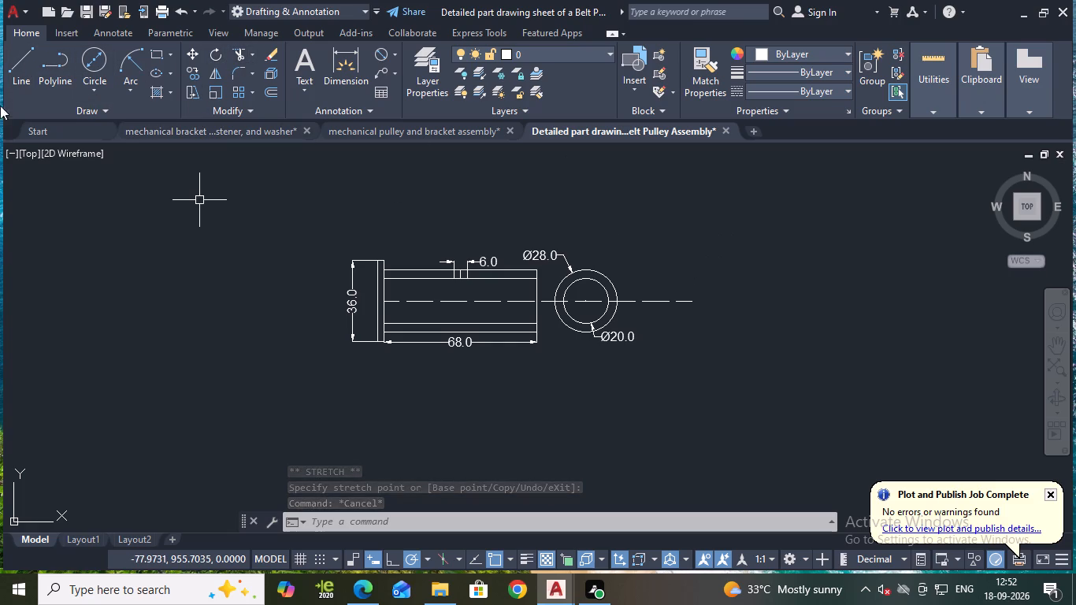
Draw a vertical rectangle 2 wide and 36 high to the right of the end view.
click(169, 52)
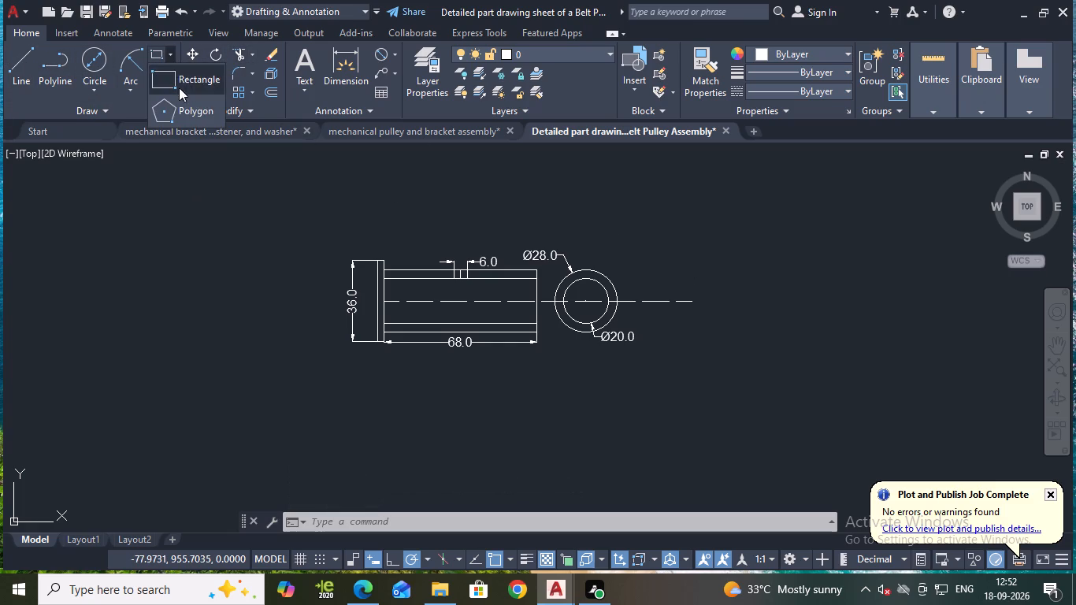
click(179, 80)
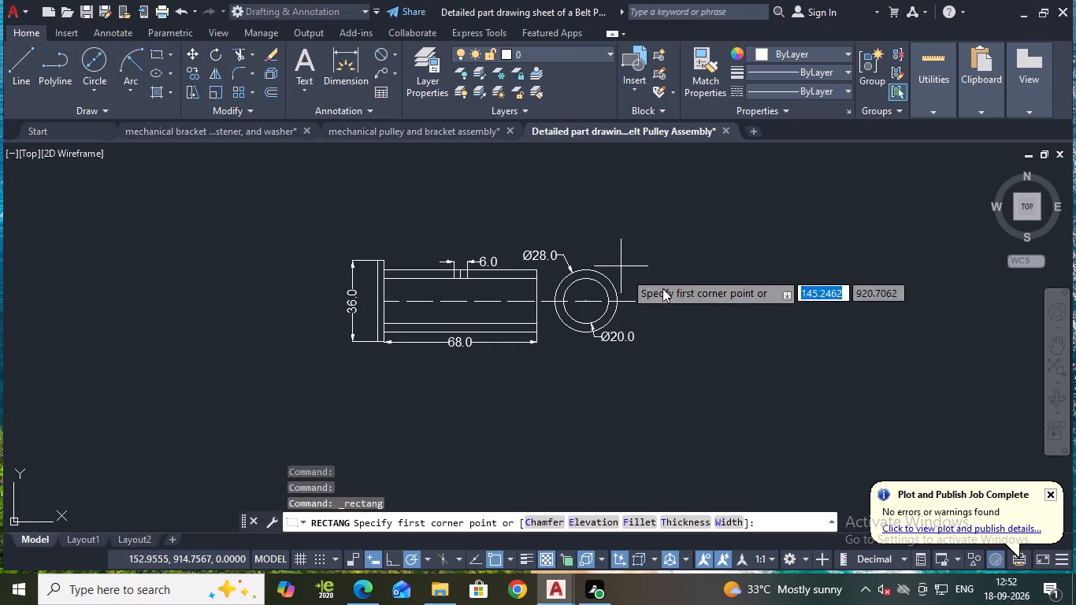
click(660, 225)
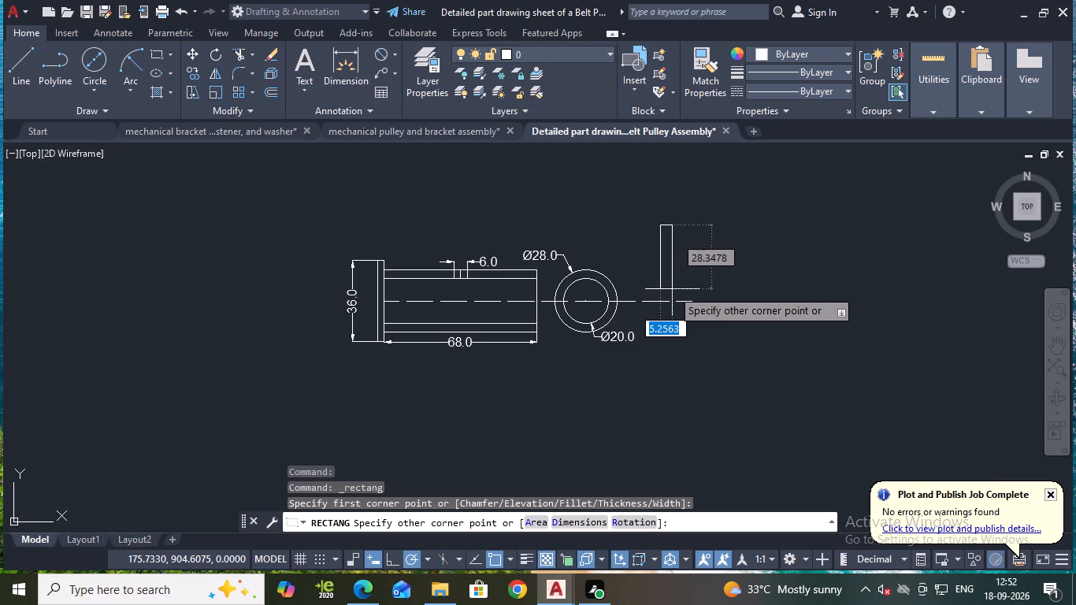
key(2)
key(Tab)
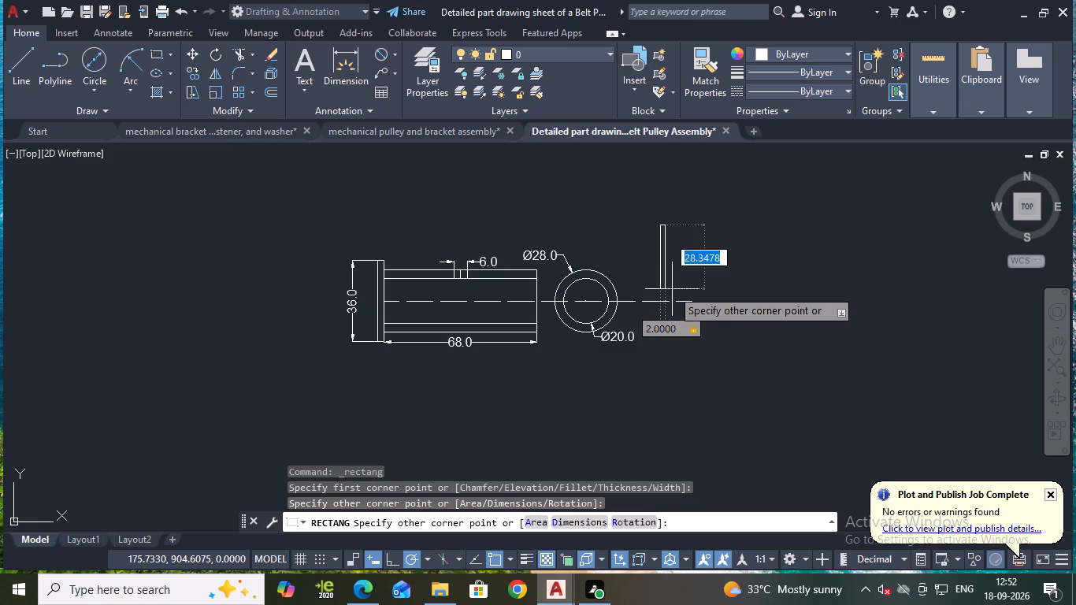
text(36)
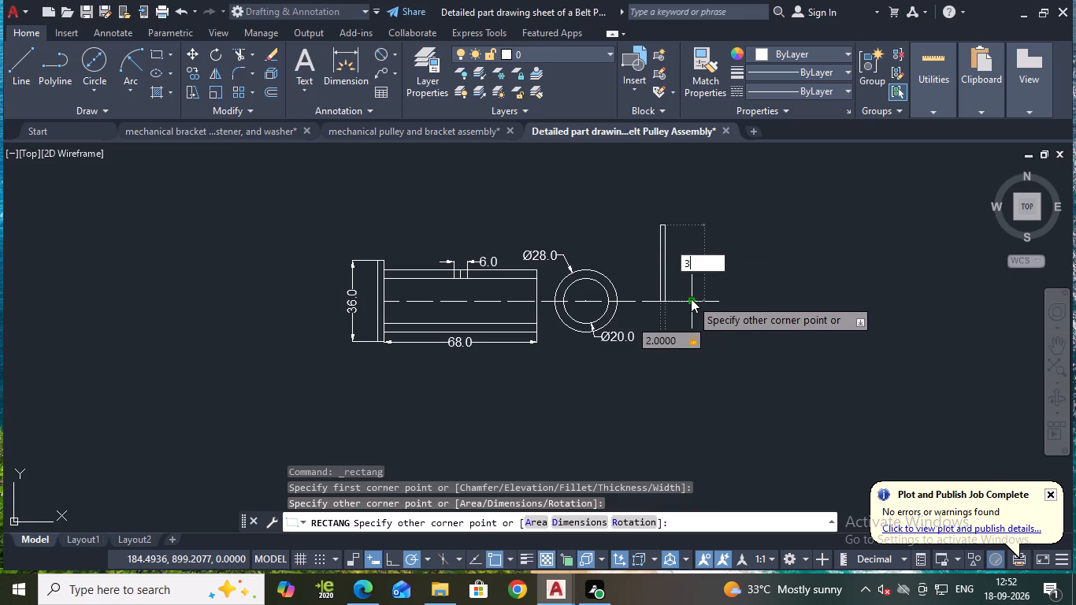
key(Return)
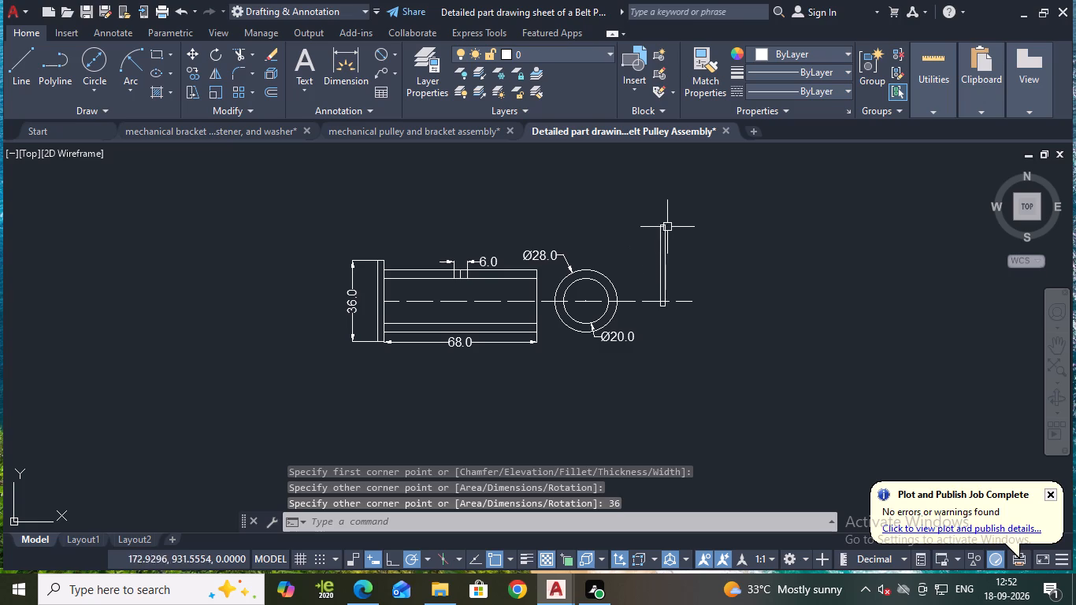
Move the thin rectangle by its center onto the extended centerline, to the right of the end view.
click(664, 253)
key(m)
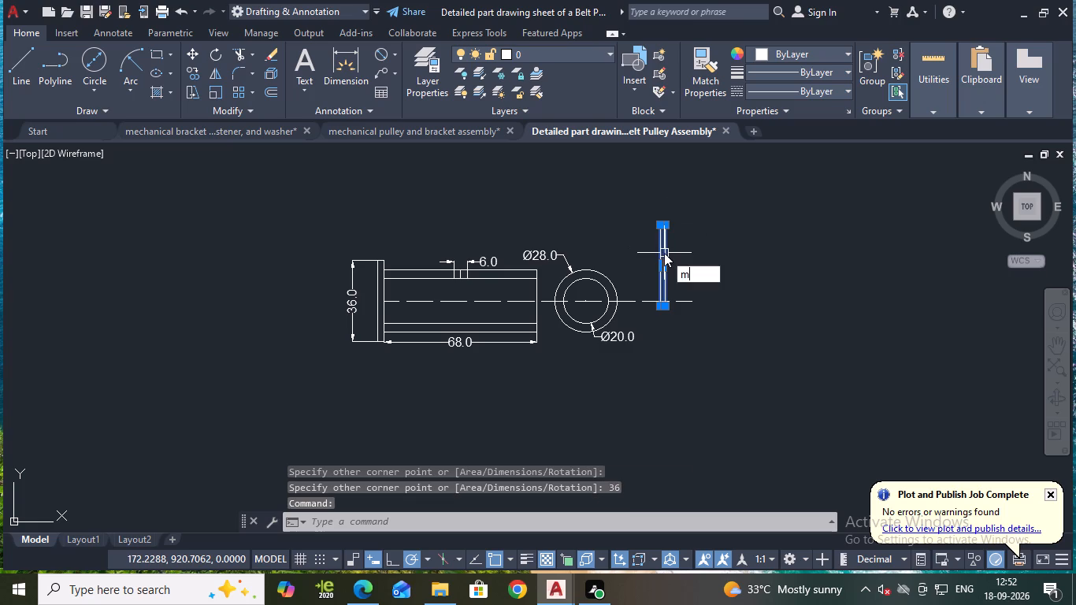
key(Return)
click(662, 266)
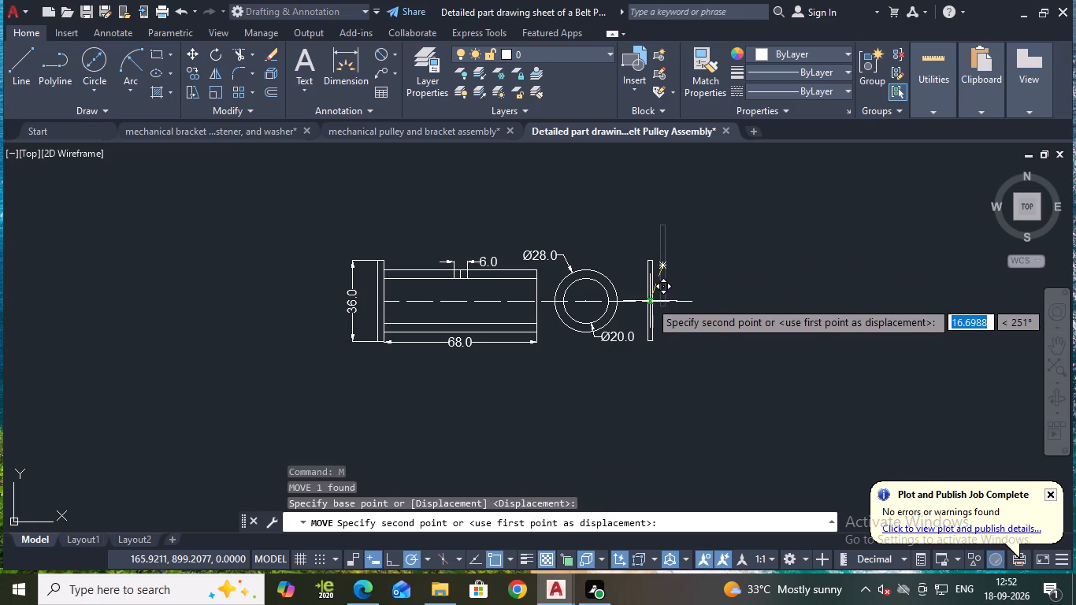
scroll(669, 305, up, 3)
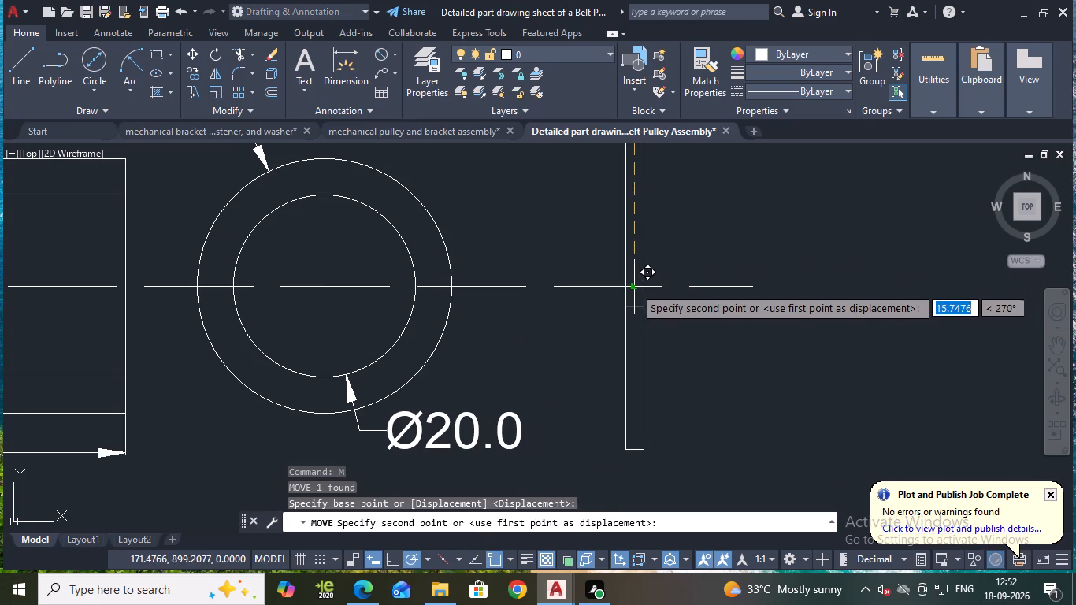
click(634, 287)
Draw two horizontal lines from the inner circle's top and bottom quadrants to just past the thin rectangle.
scroll(655, 287, down, 3)
scroll(700, 287, up, 1)
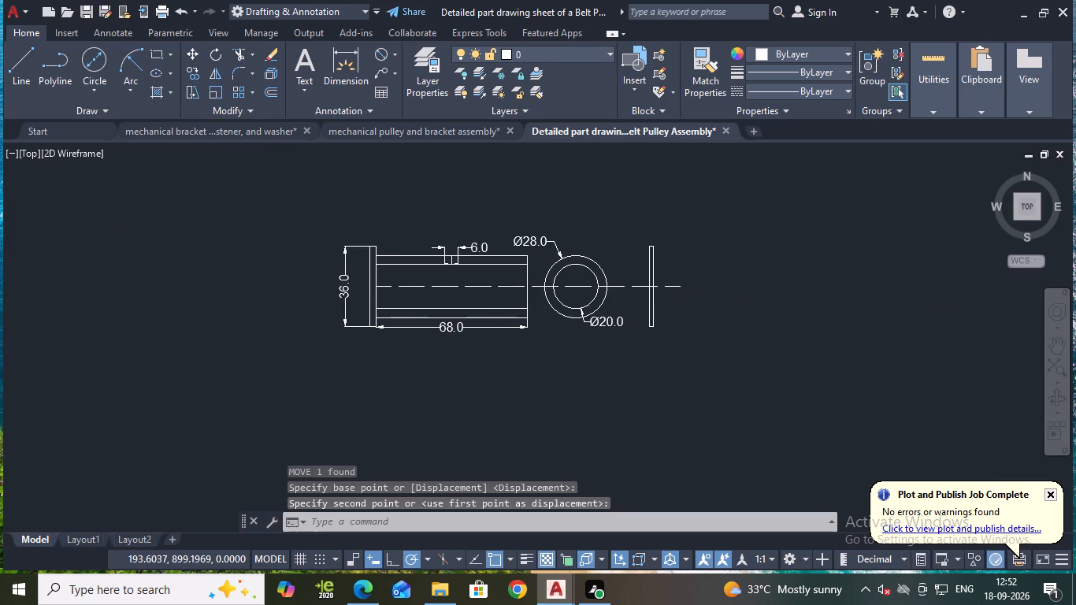
scroll(568, 271, up, 1)
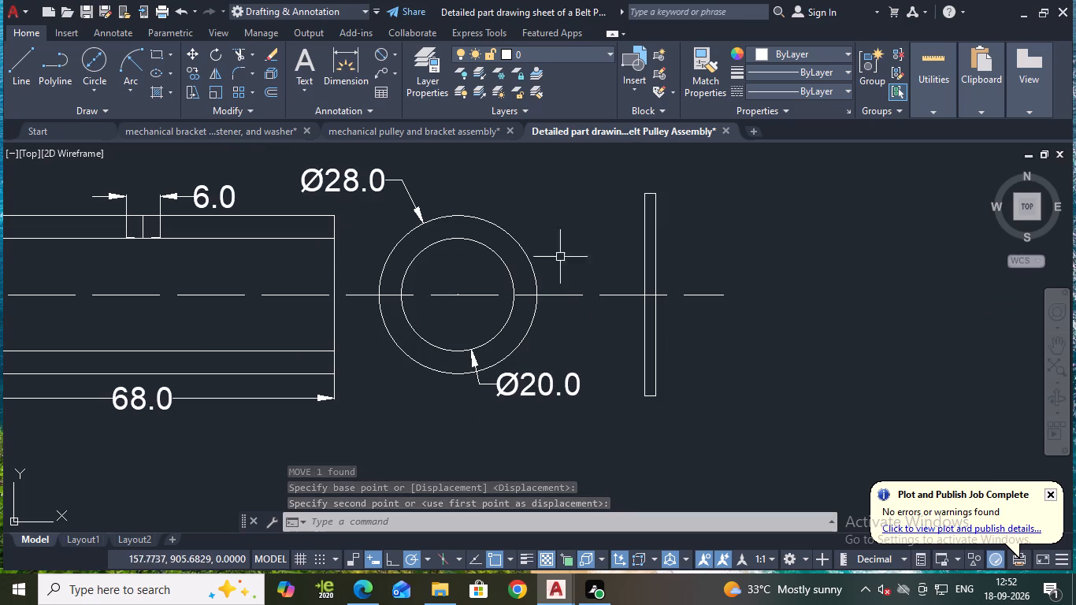
click(20, 54)
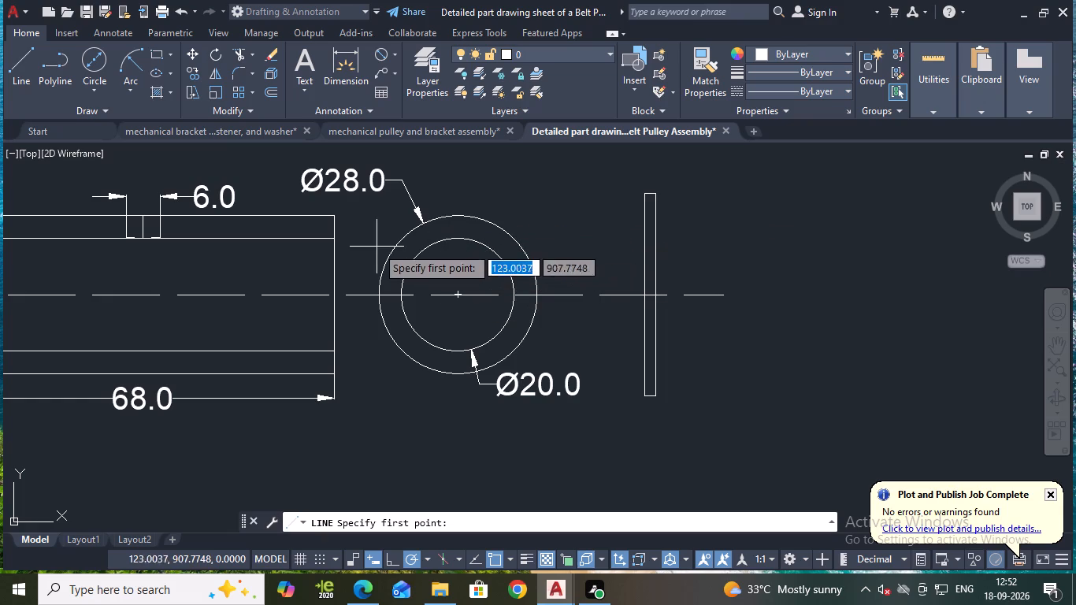
click(455, 240)
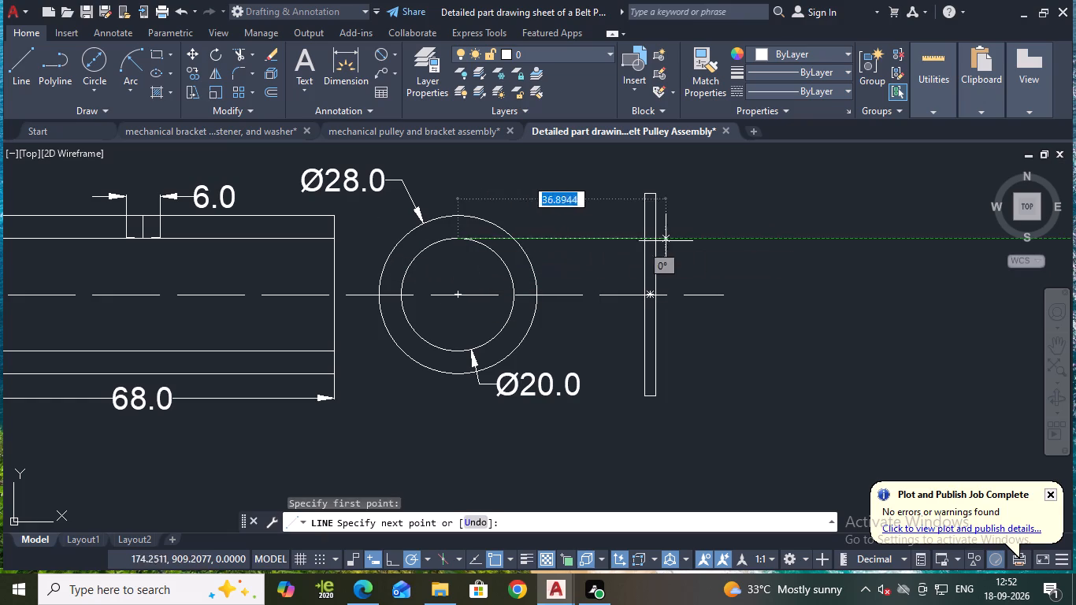
click(692, 240)
key(Escape)
key(space)
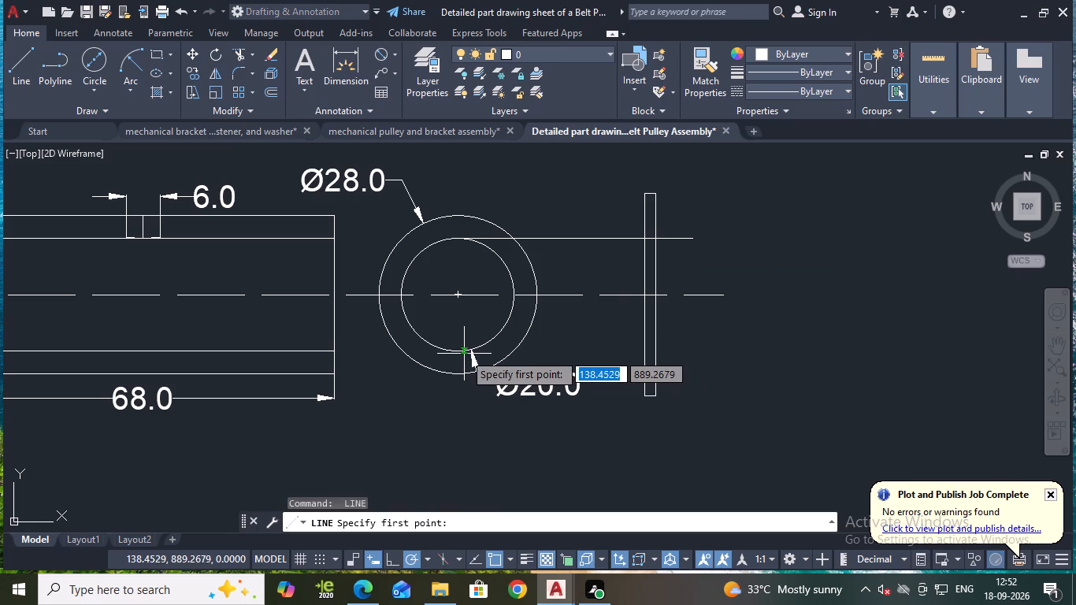
click(458, 351)
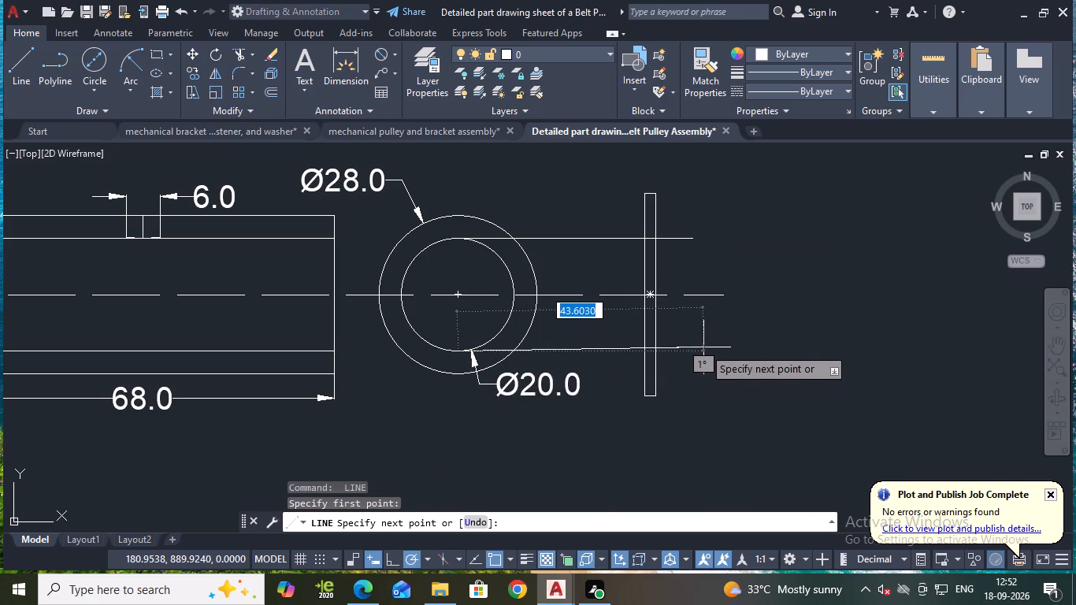
click(703, 352)
key(Escape)
Trim the two horizontal lines so that only their segments inside the thin rectangle are left.
text(tr)
key(Return)
click(633, 354)
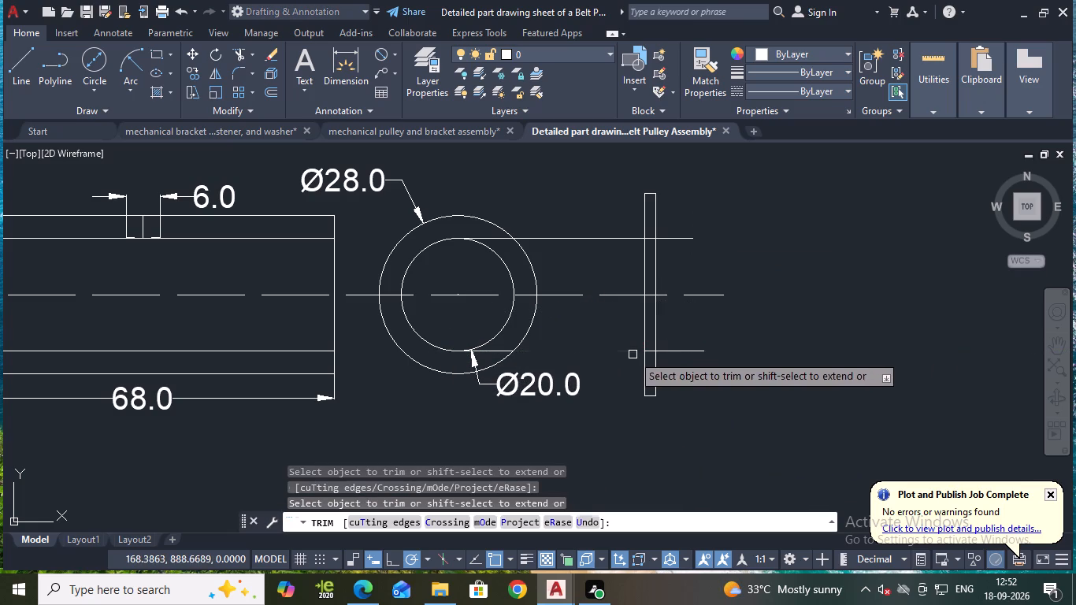
click(676, 354)
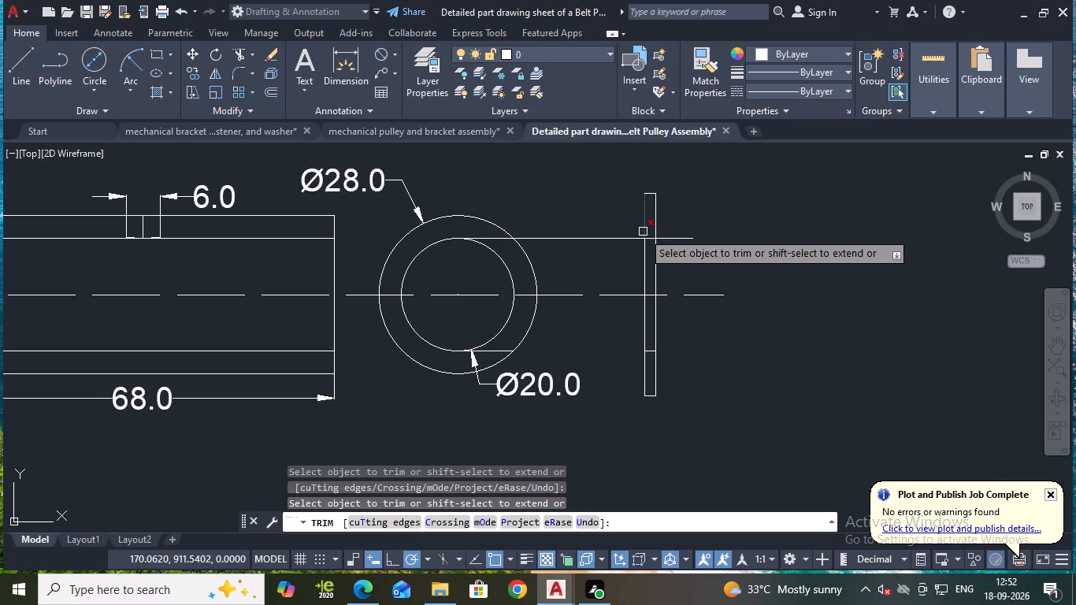
click(633, 242)
click(680, 239)
click(503, 349)
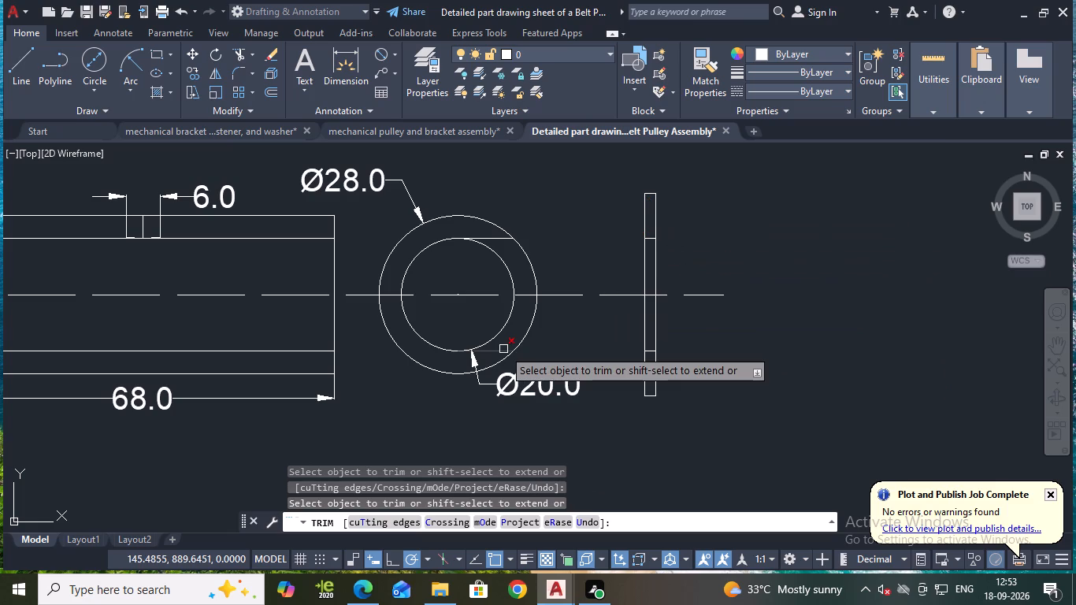
click(492, 235)
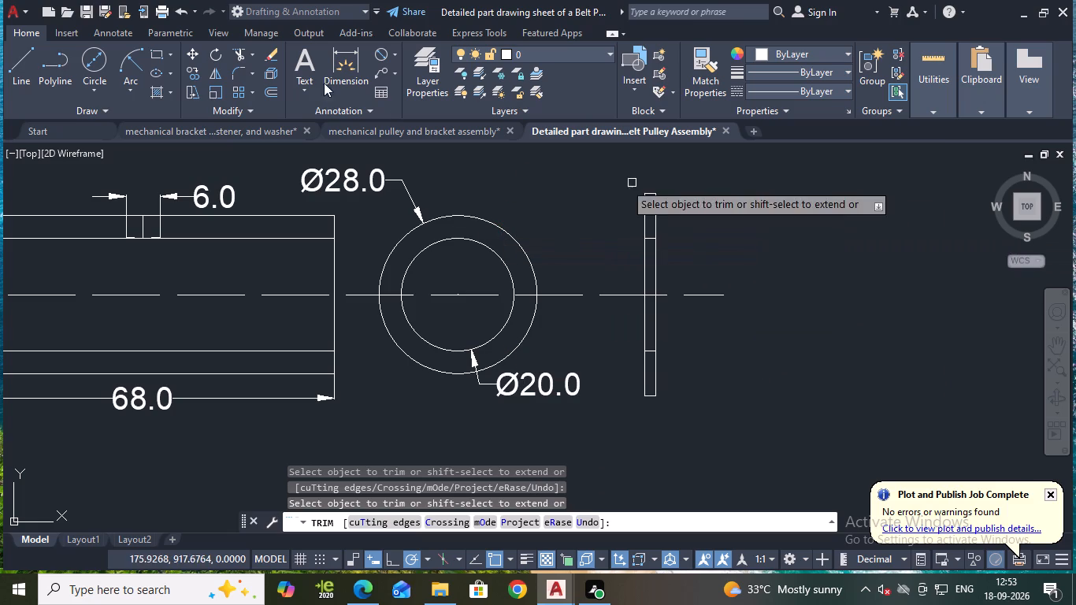
key(Escape)
Add a linear dimension for the full height of the thin rectangle, placed to its right.
click(399, 54)
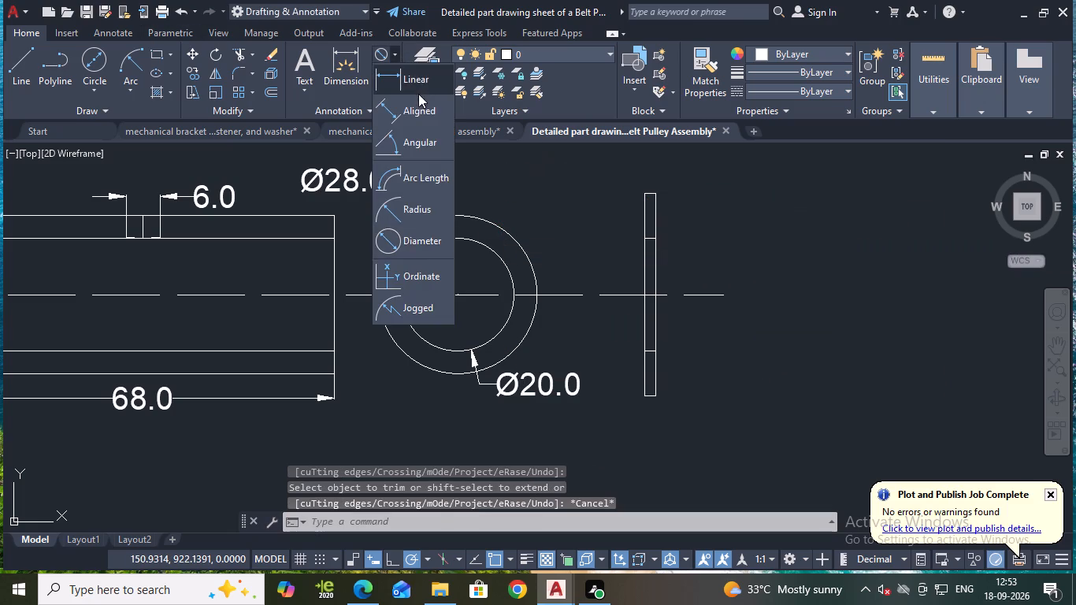
click(406, 81)
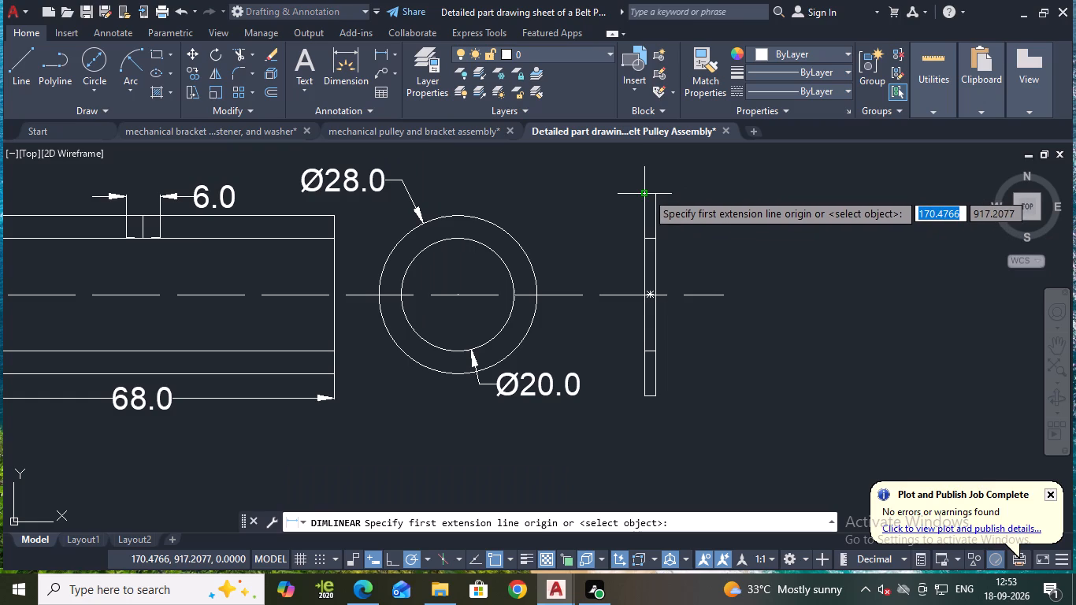
click(647, 195)
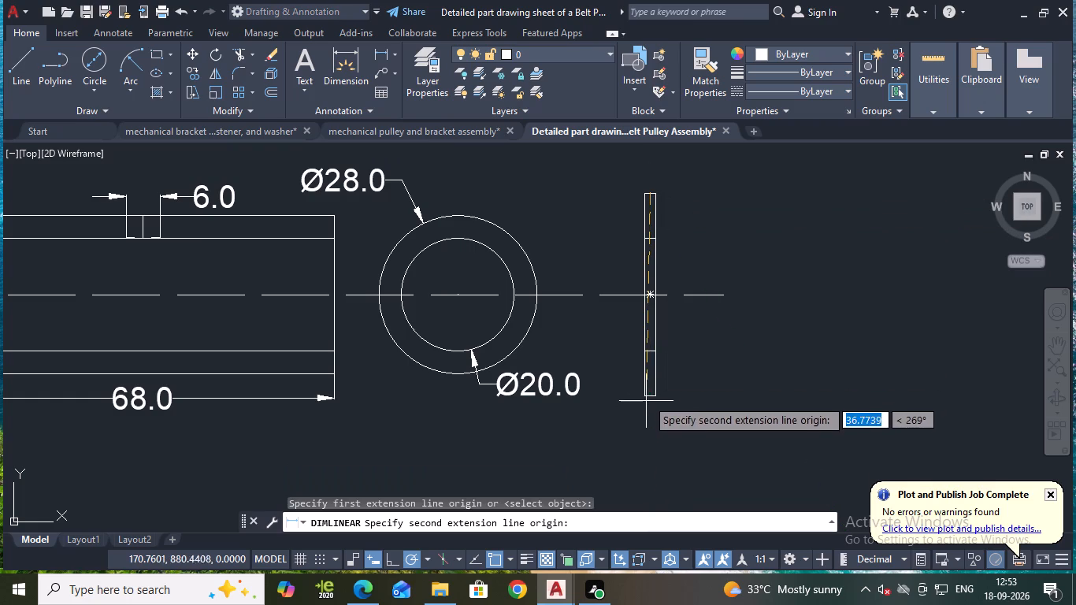
click(649, 397)
click(690, 388)
Add a vertical dimension between the two short lines inside the thin rectangle, placed to its left, and save the drawing.
key(space)
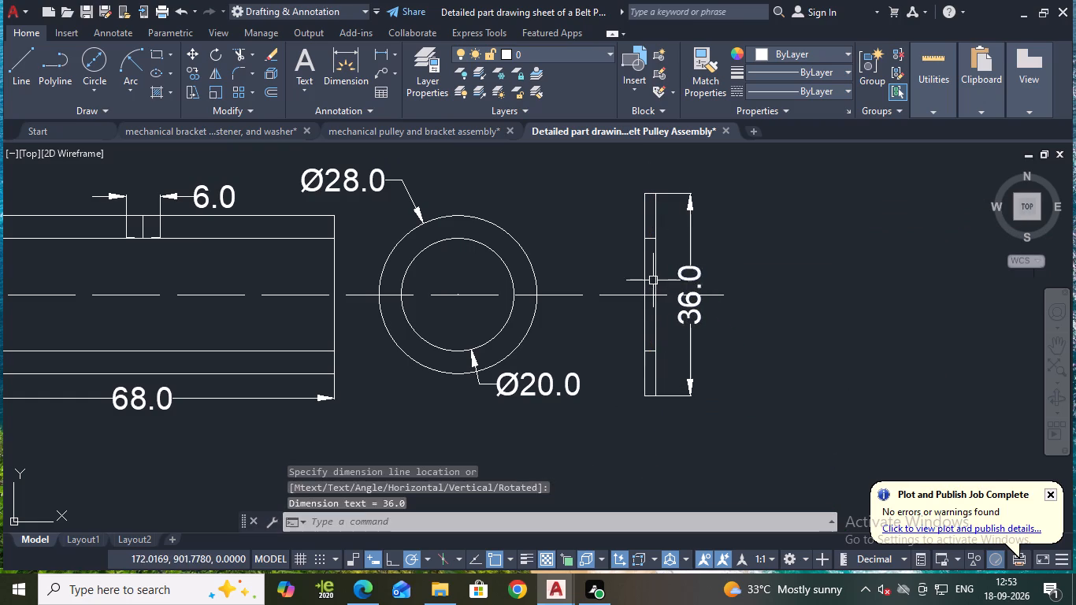
click(651, 236)
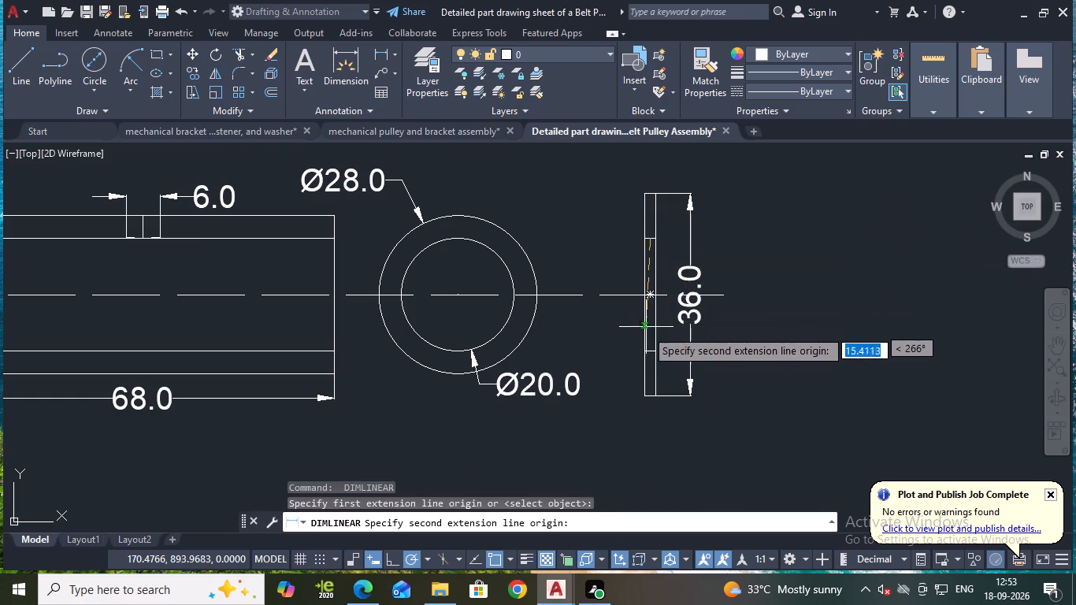
click(647, 351)
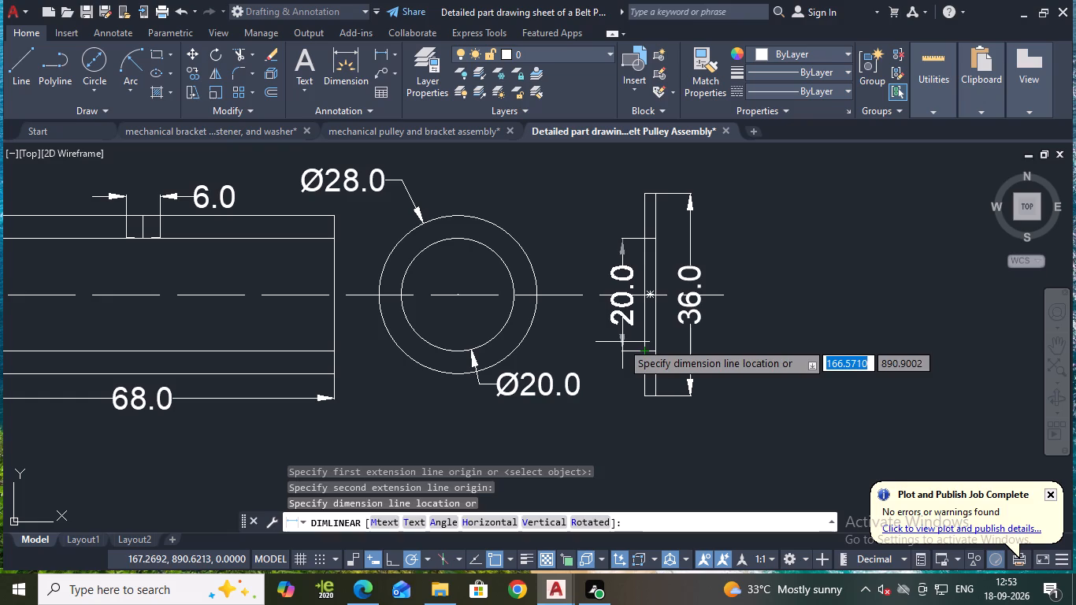
click(621, 341)
key(Escape)
key(ctrl+s)
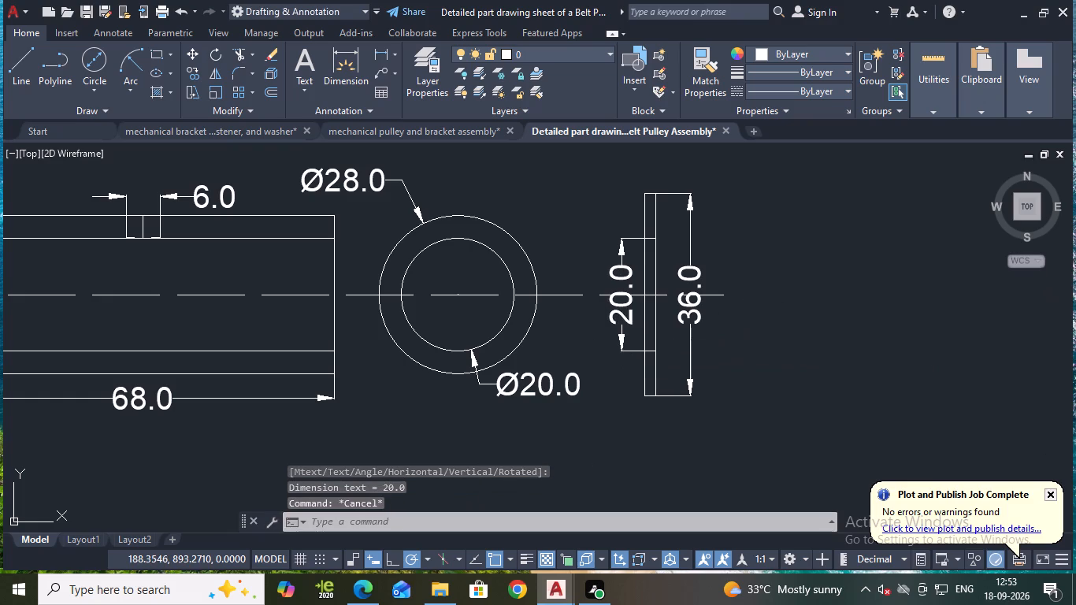
Start a flanged outline below the dimensioned views with connected lines 84 right, 5 up, 6 right and 110 down.
scroll(780, 351, down, 2)
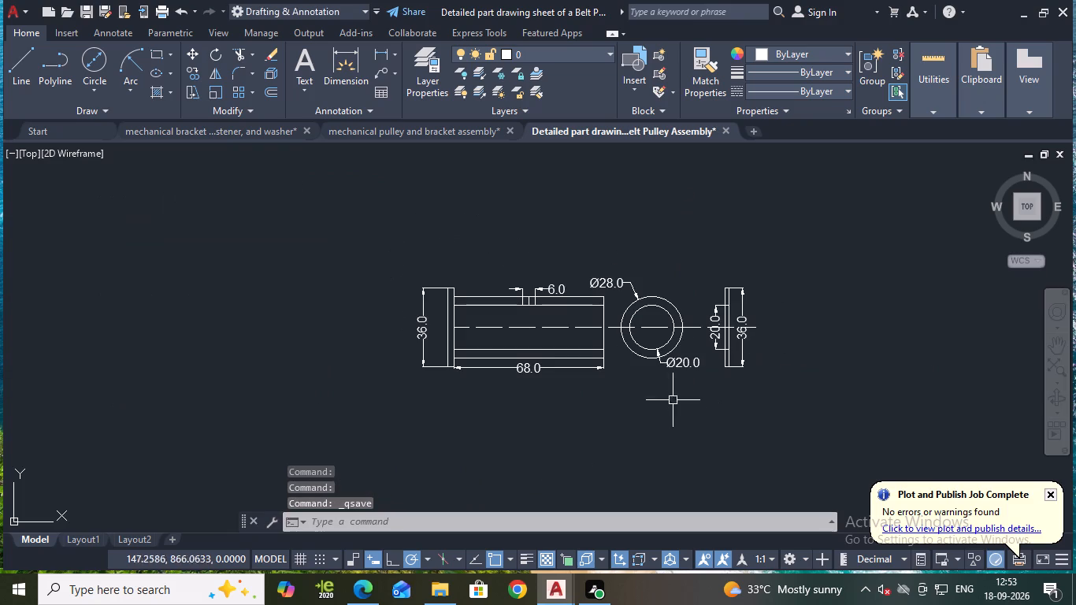
middle_drag(672, 399, 524, 302)
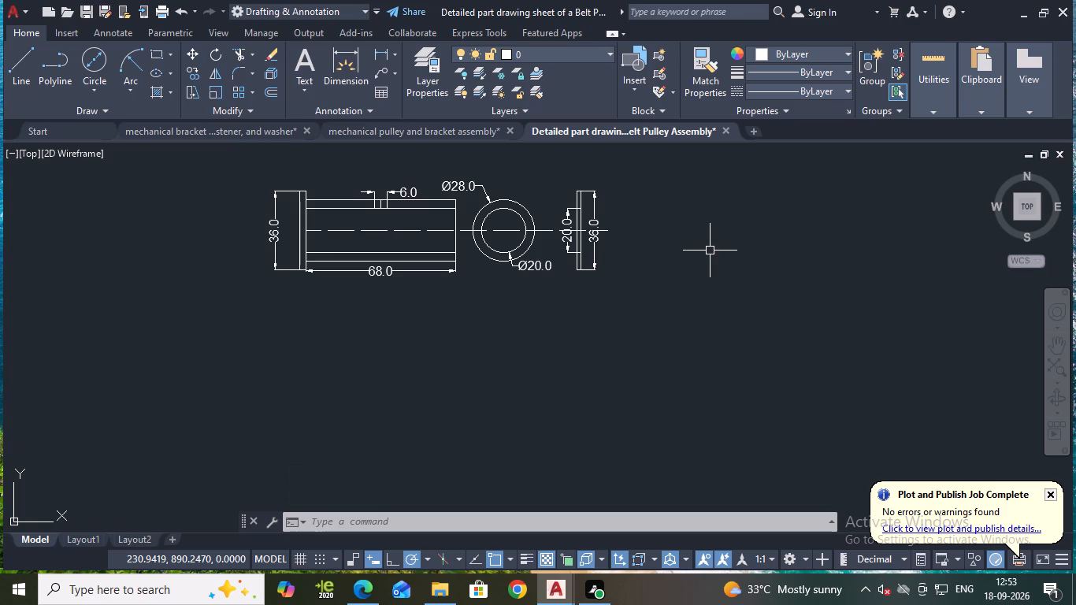
click(21, 68)
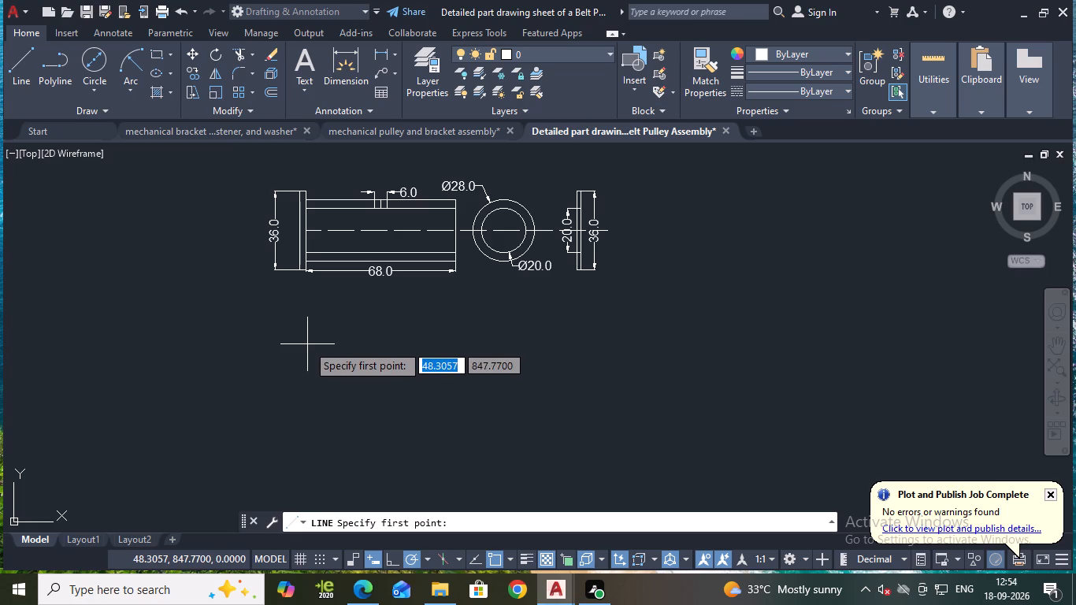
click(307, 344)
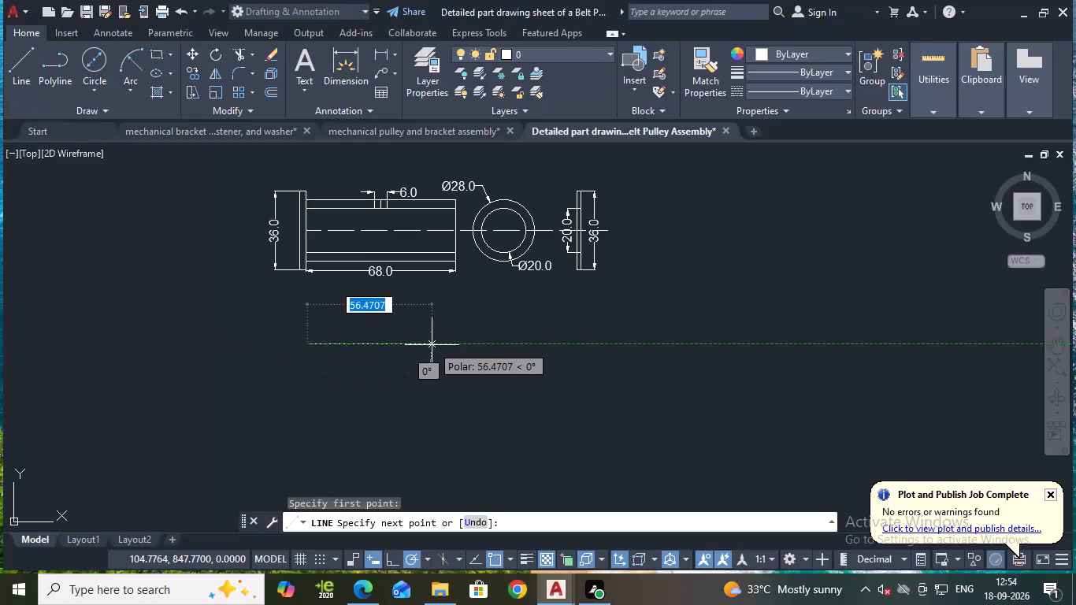
text(84)
key(Return)
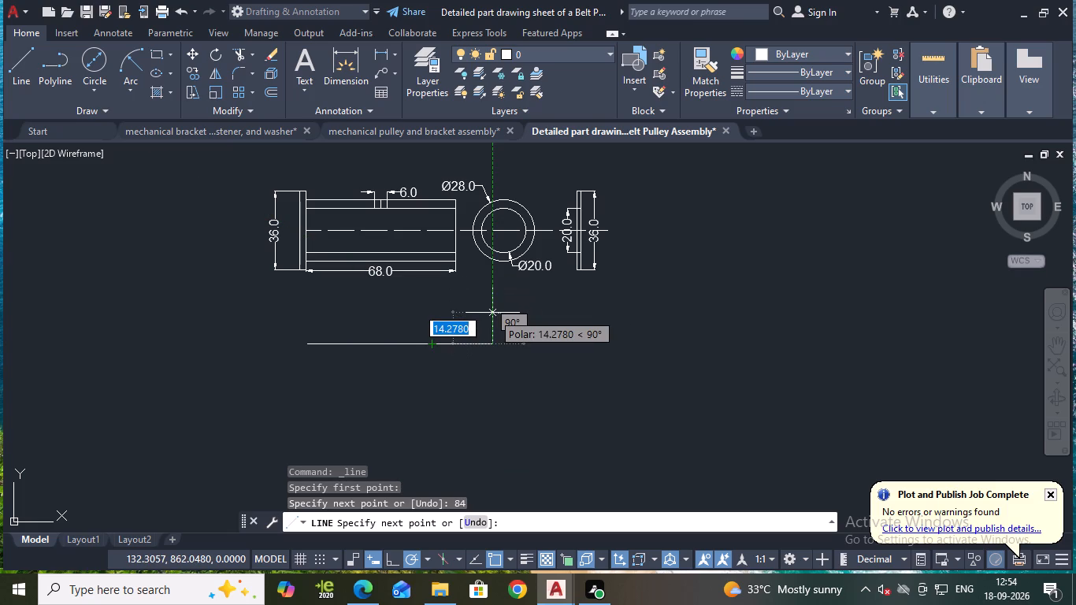
key(5)
key(Return)
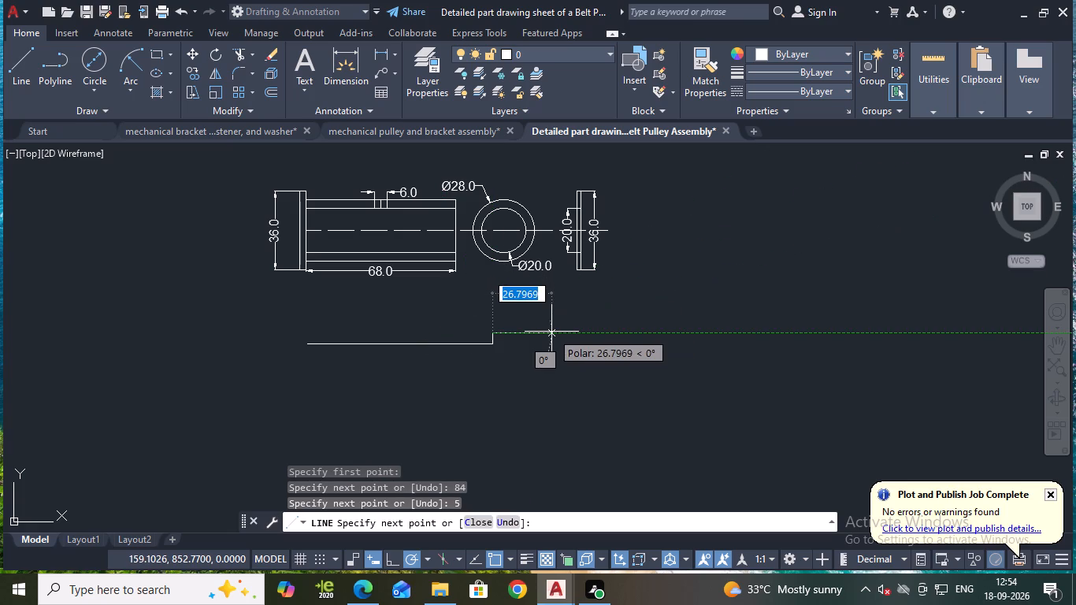
key(6)
key(Return)
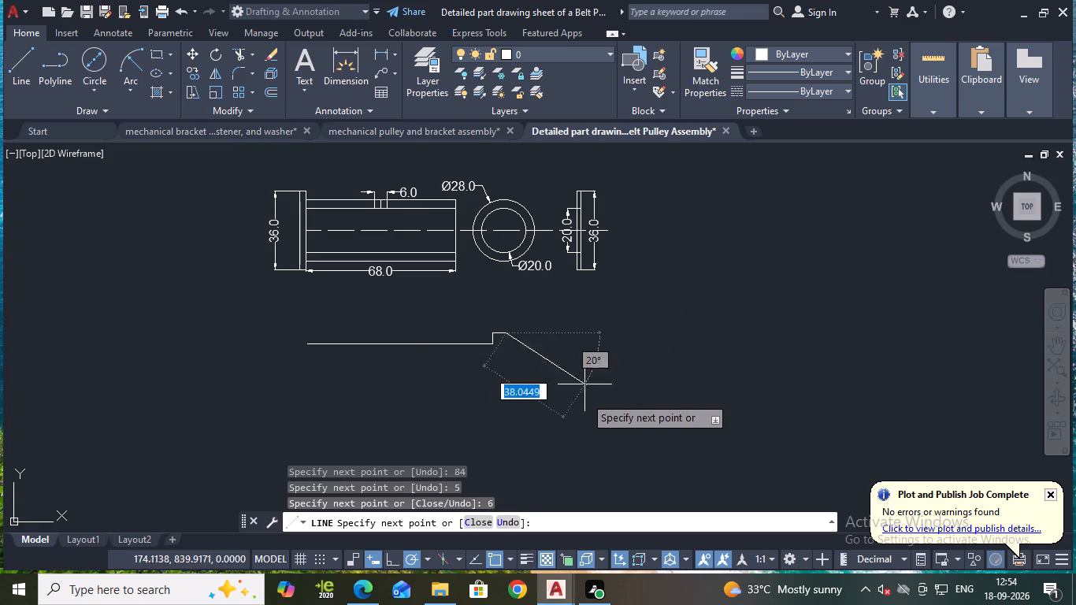
middle_drag(508, 413, 495, 348)
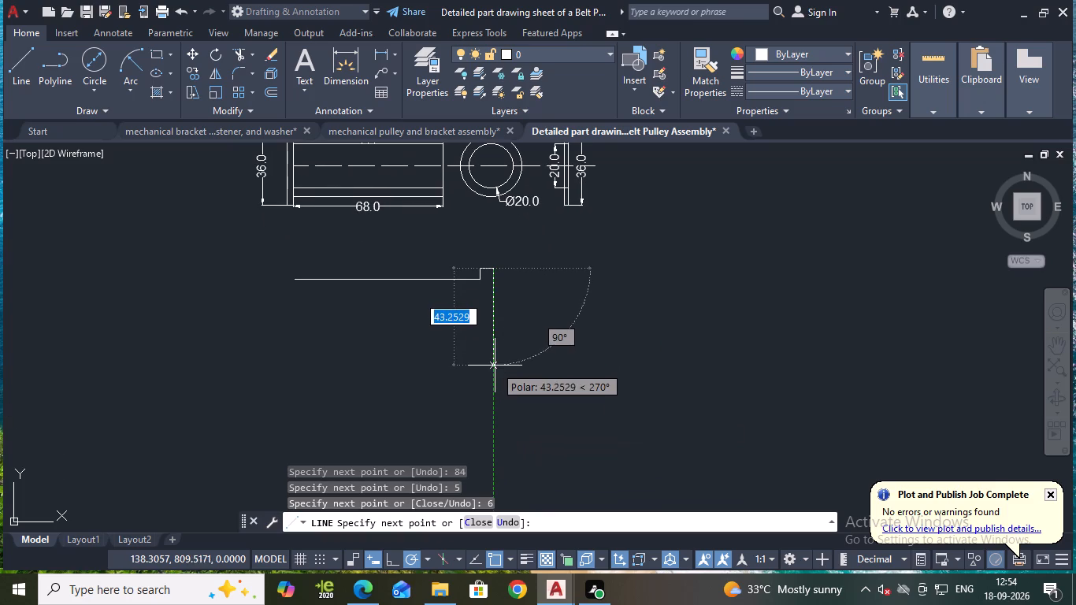
text(110)
key(Return)
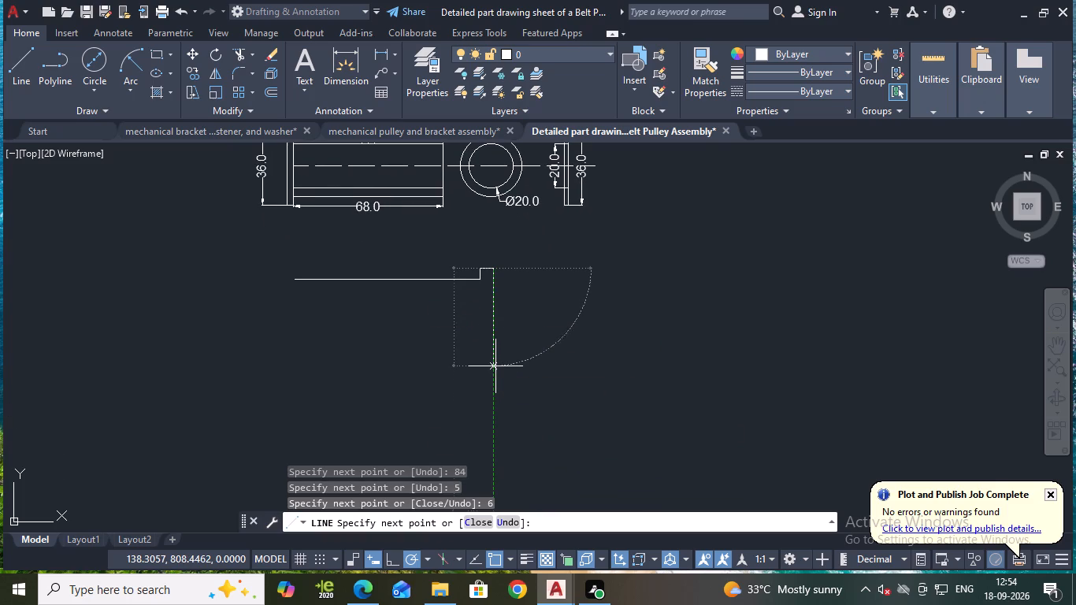
Complete the flanged outline with lines 6 left, 5 up and 84 left, close it at its start point, and save the drawing.
middle_drag(510, 375, 490, 167)
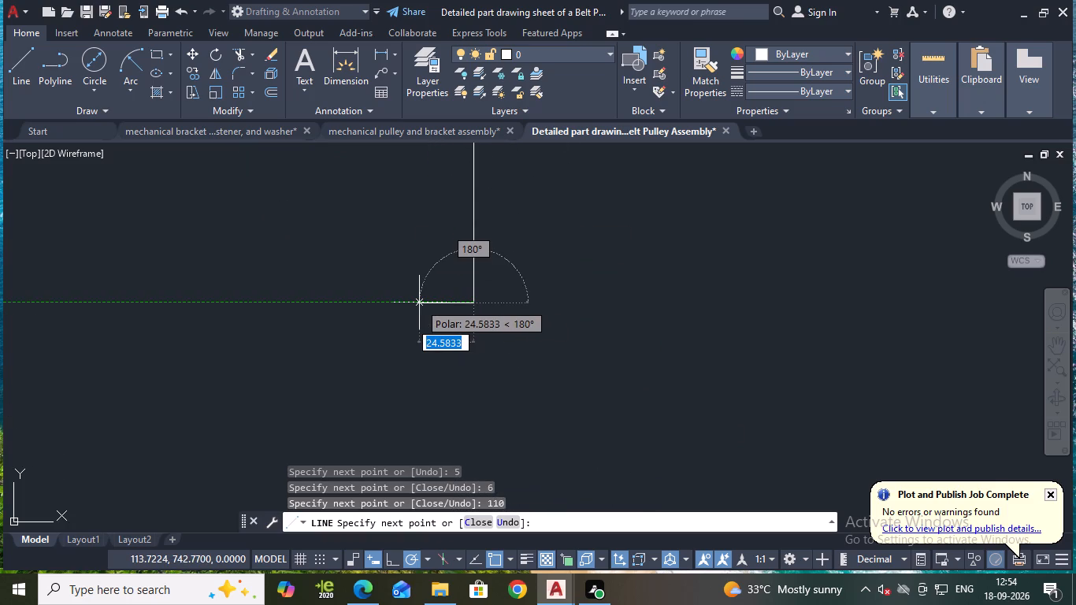
key(6)
key(Return)
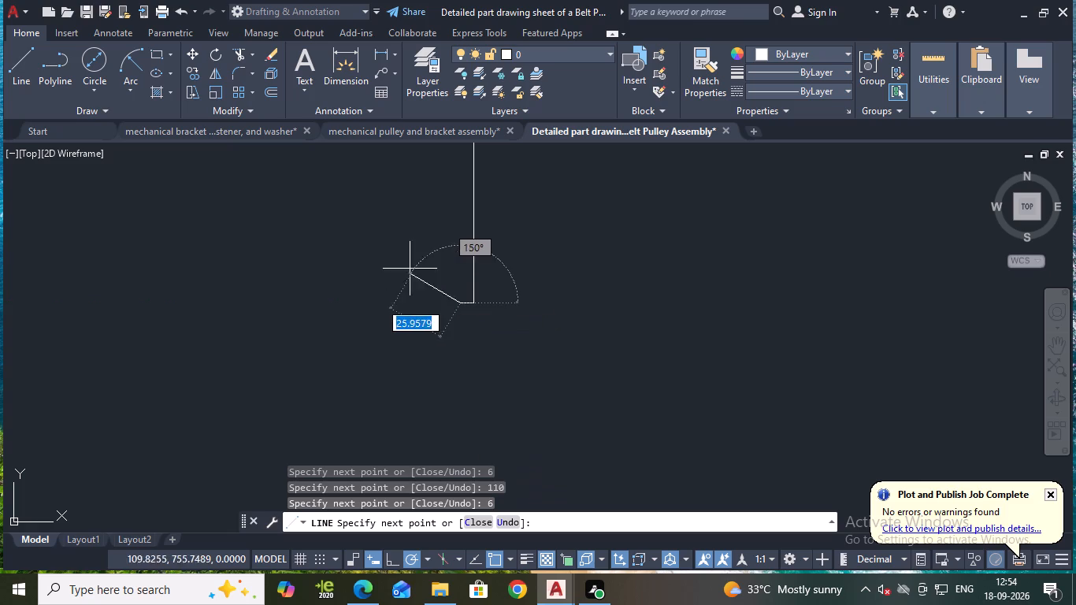
scroll(447, 219, down, 2)
middle_drag(447, 219, 451, 244)
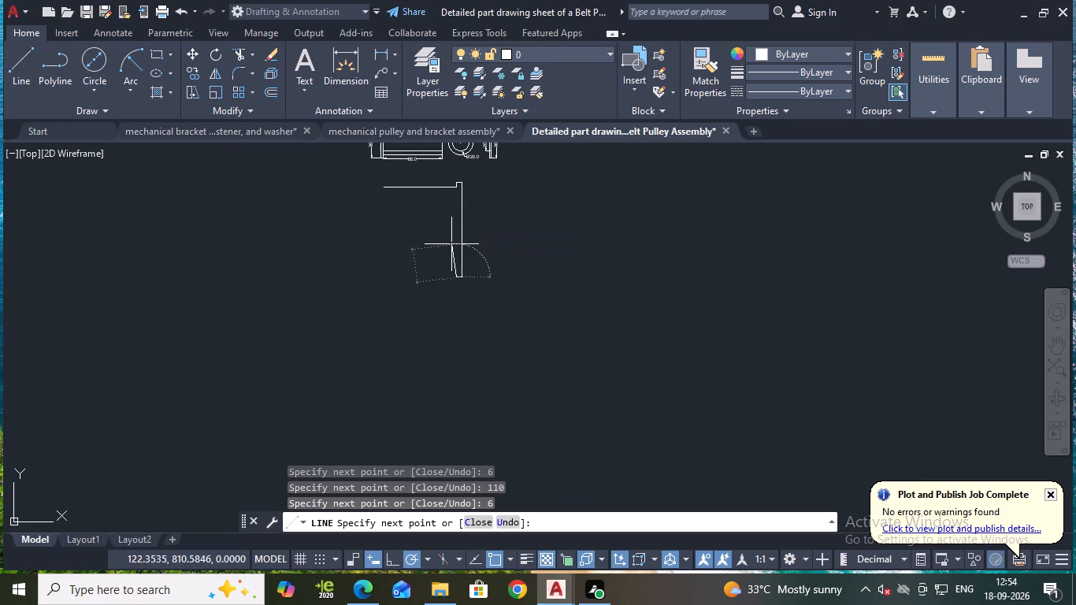
key(5)
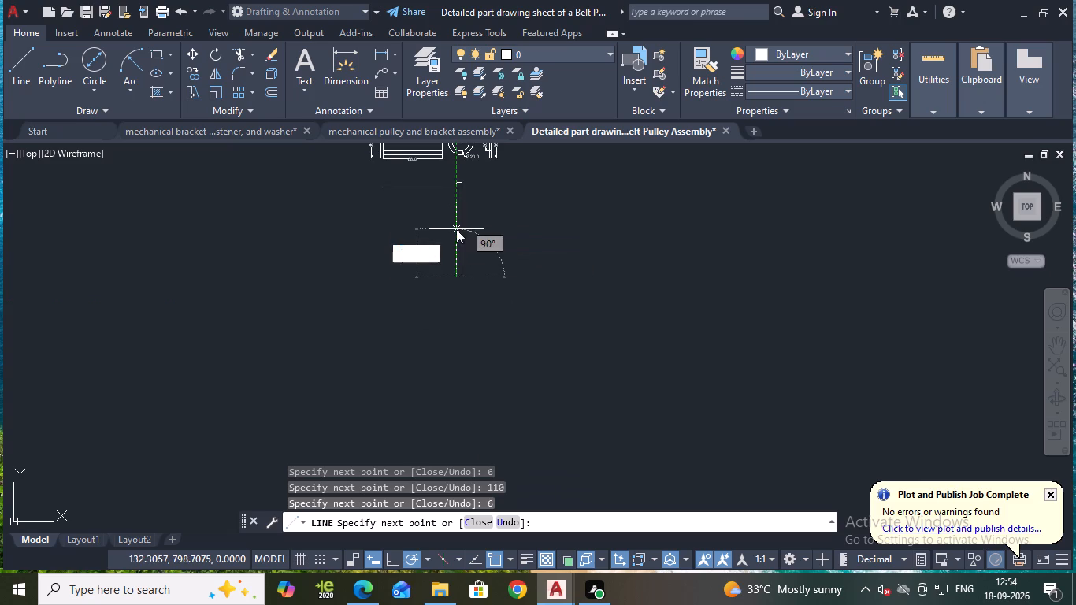
key(Return)
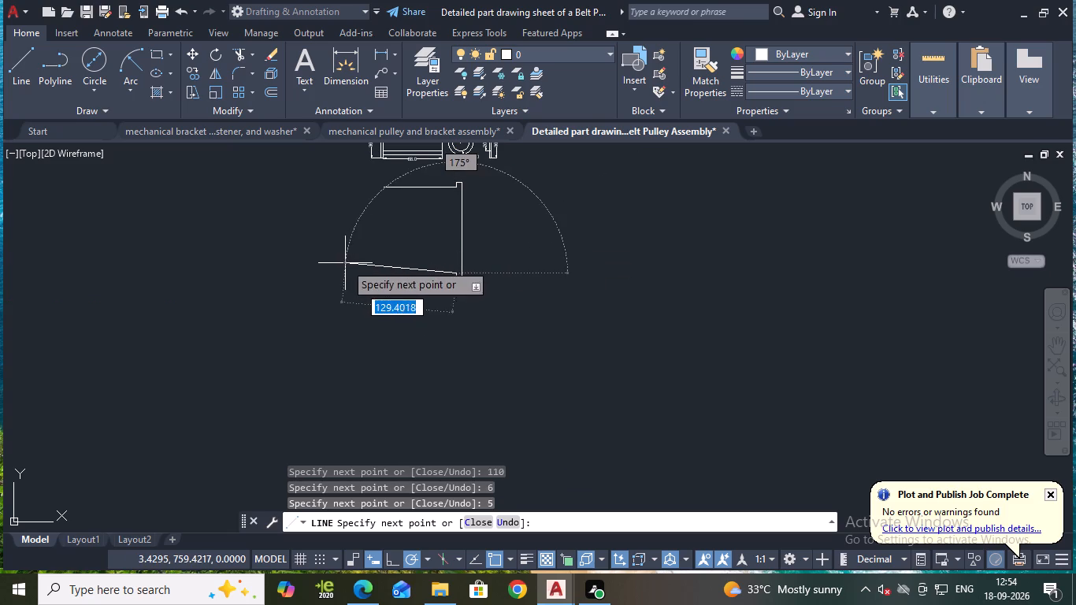
text(84)
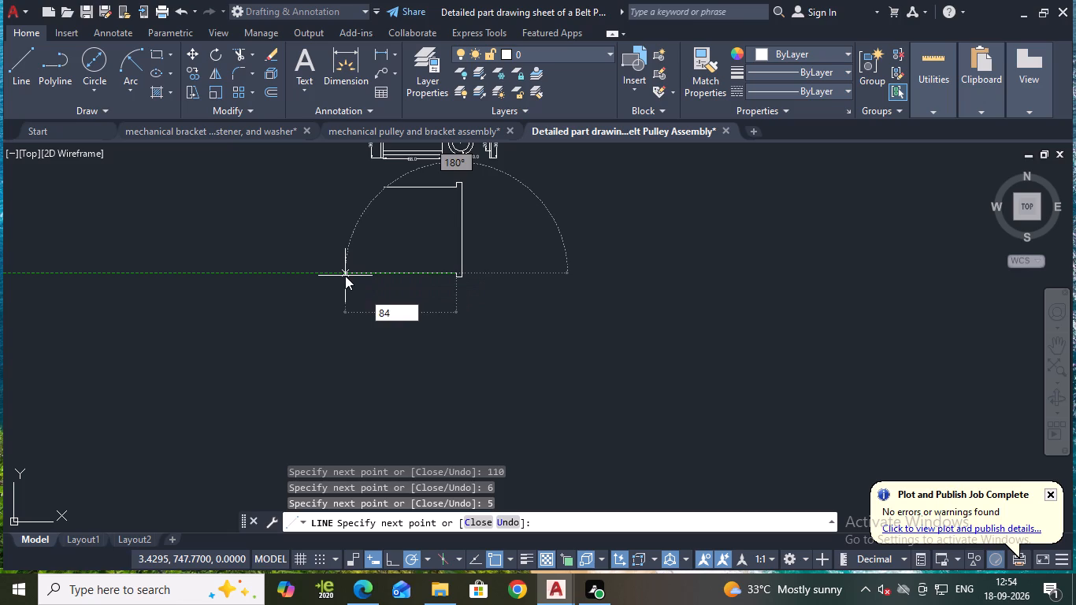
key(Return)
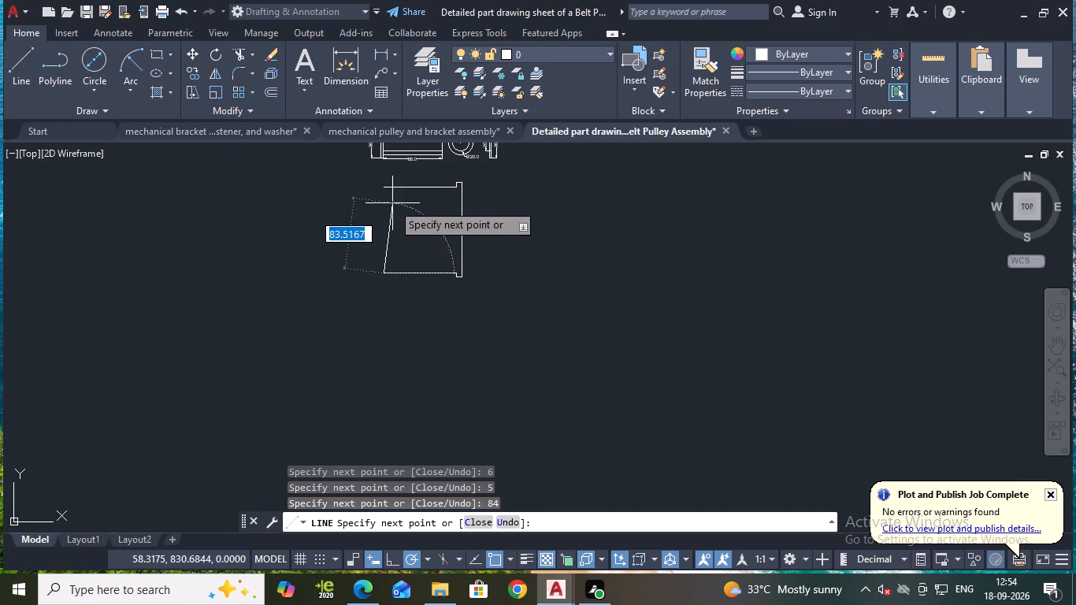
middle_drag(392, 204, 374, 257)
middle_click(374, 258)
scroll(356, 245, up, 2)
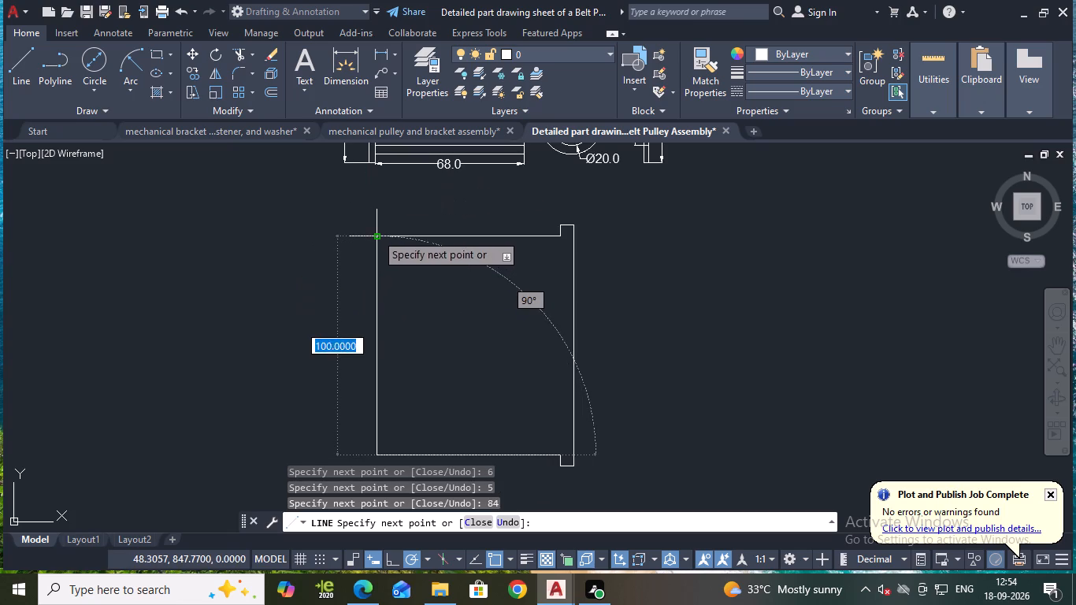
click(378, 236)
scroll(437, 254, down, 2)
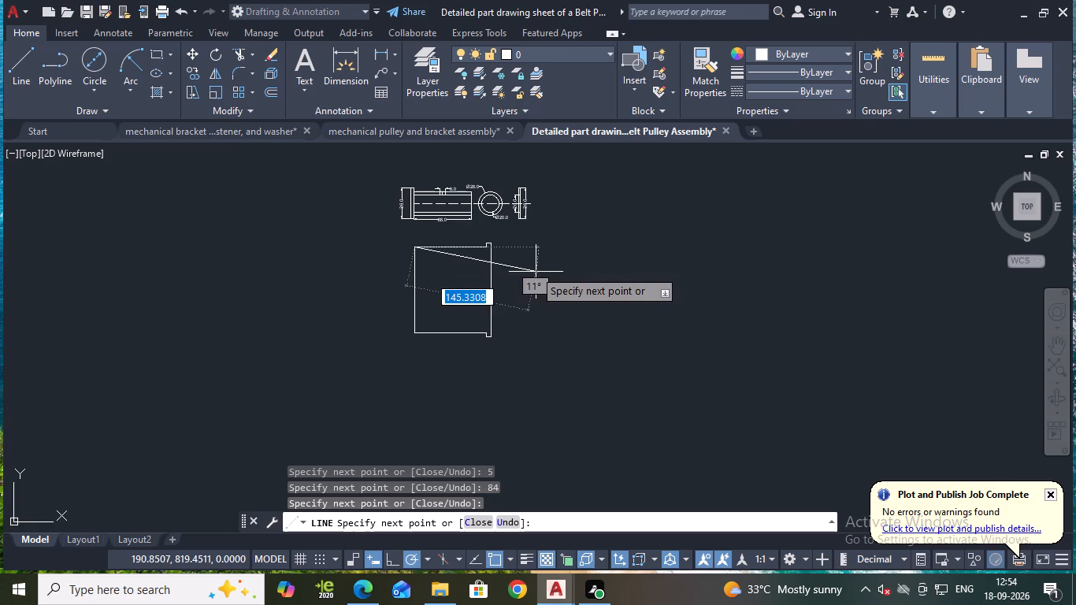
scroll(507, 272, up, 1)
middle_drag(530, 287, 554, 303)
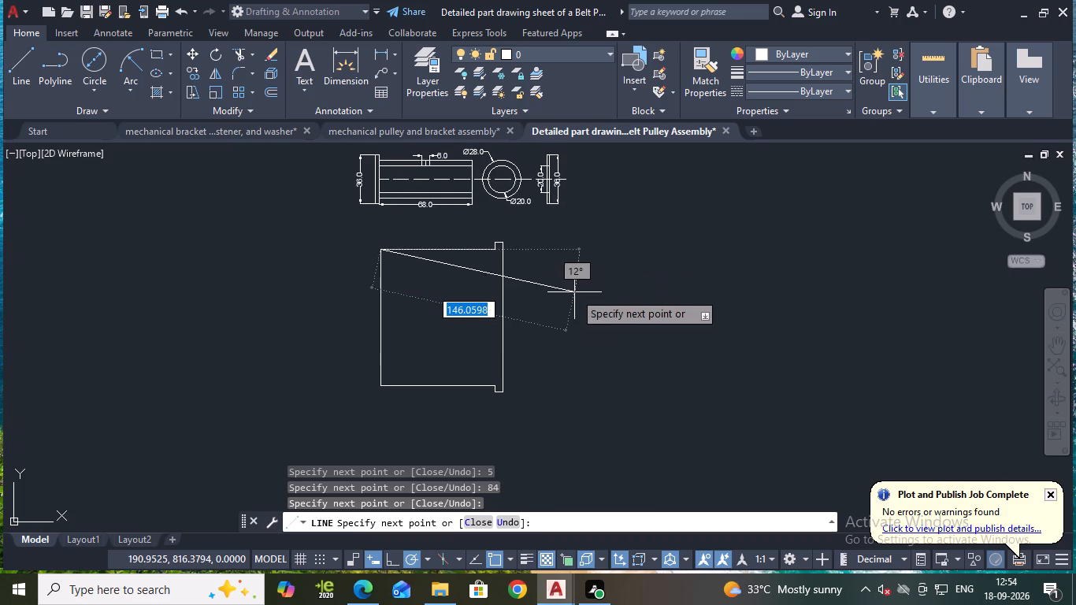
key(Escape)
key(ctrl+s)
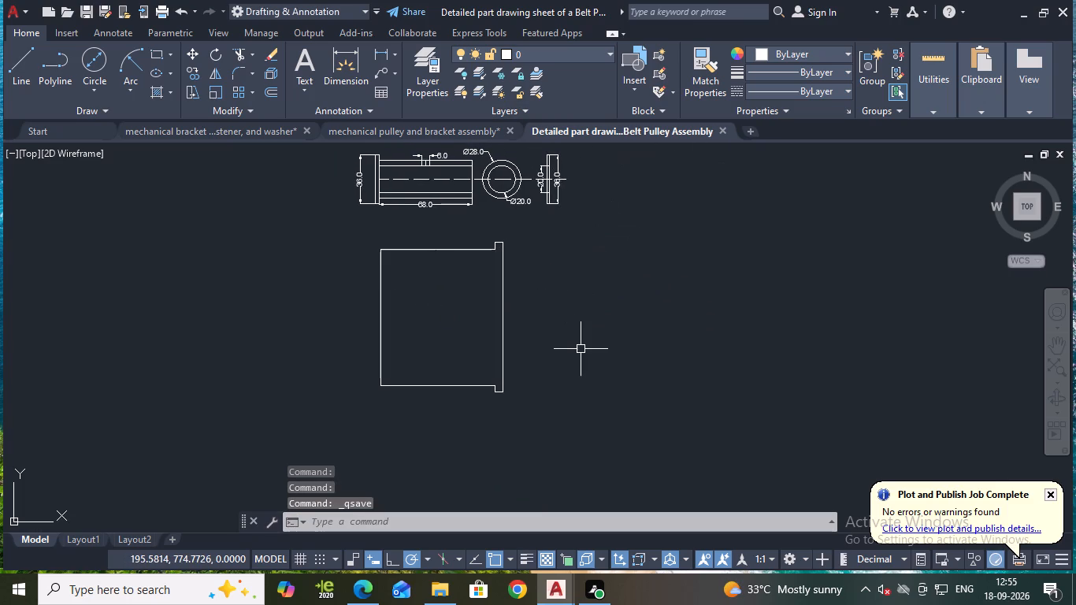
Draw a horizontal line about 295 long from the midpoint of the outline's left edge, extending right past the flange.
click(24, 65)
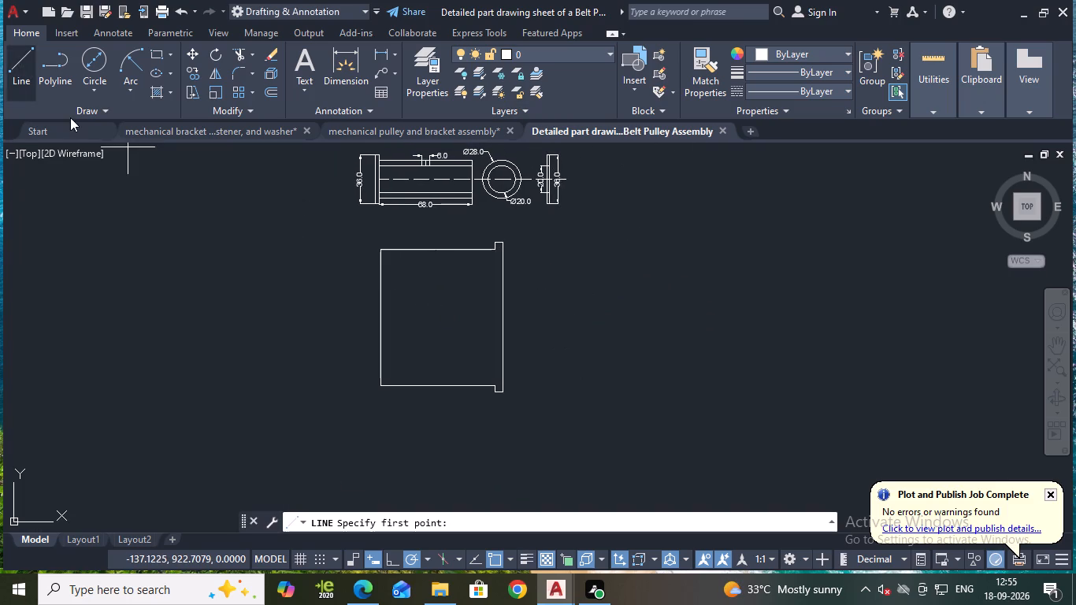
click(382, 318)
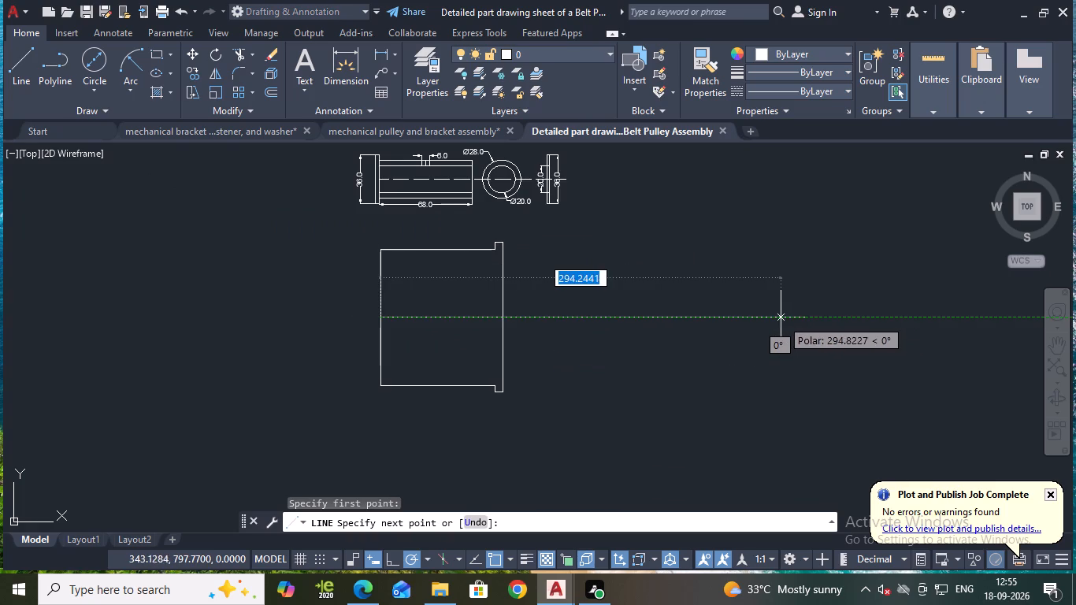
click(781, 317)
key(Escape)
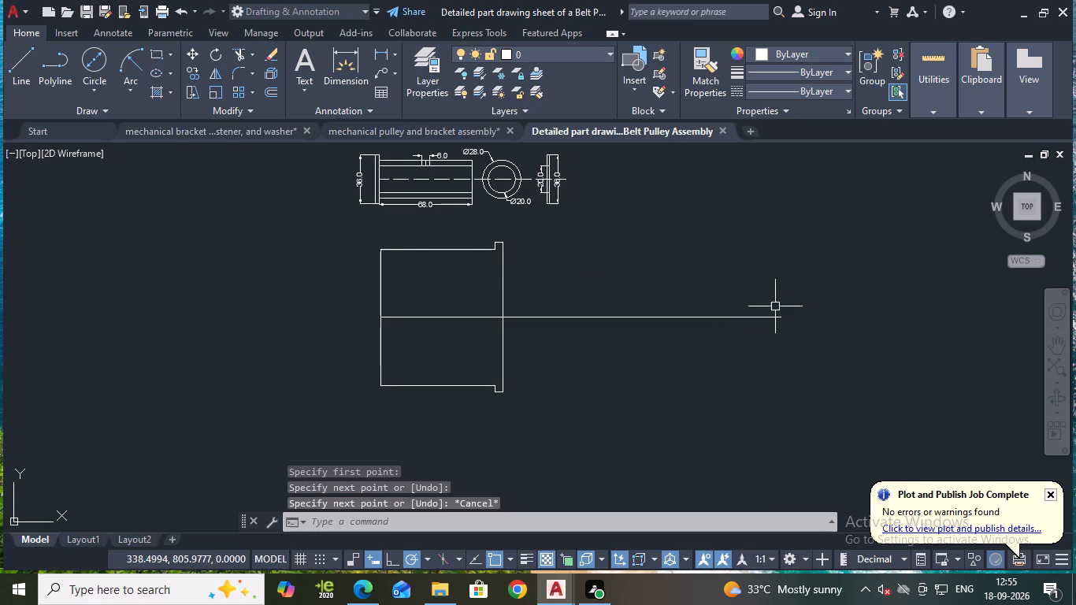
click(709, 320)
key(Escape)
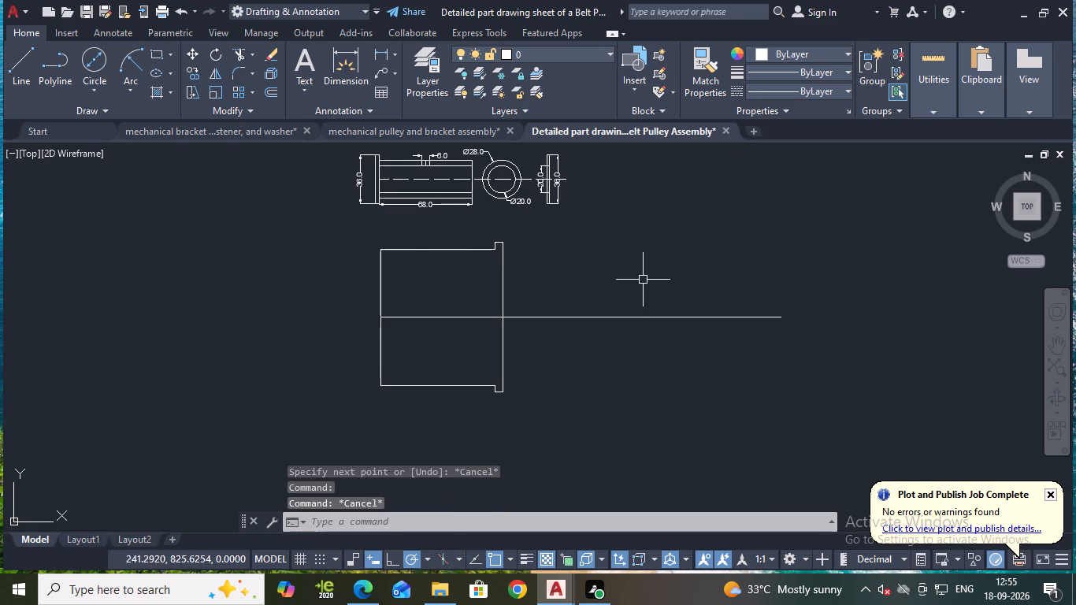
Offset the flange's outer vertical edge 10 toward the body, and offset that new line another 32 in the same direction.
scroll(491, 287, up, 1)
middle_drag(537, 269, 565, 278)
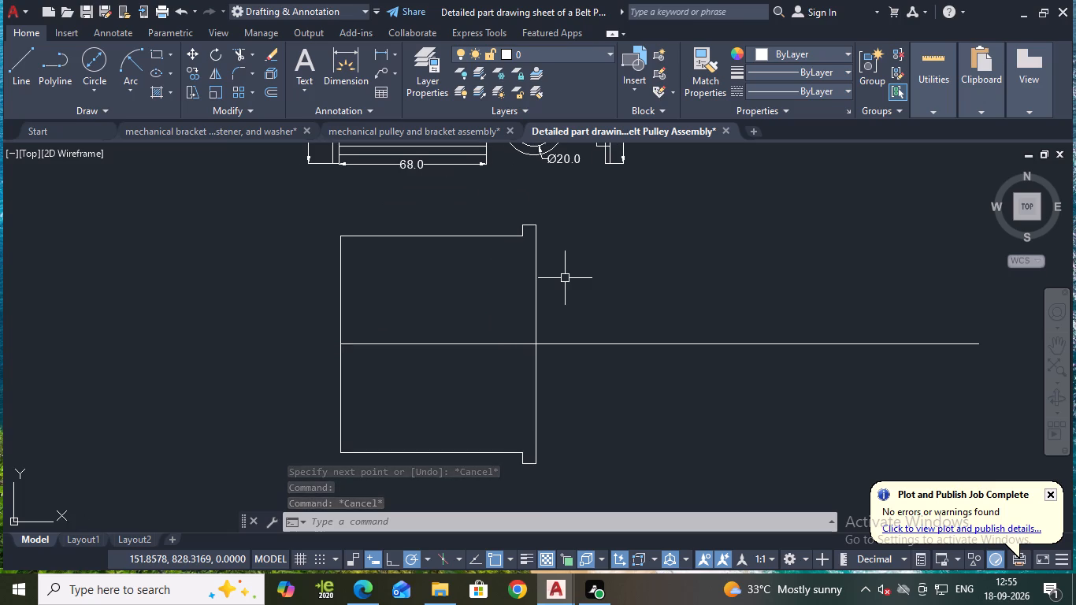
key(Escape)
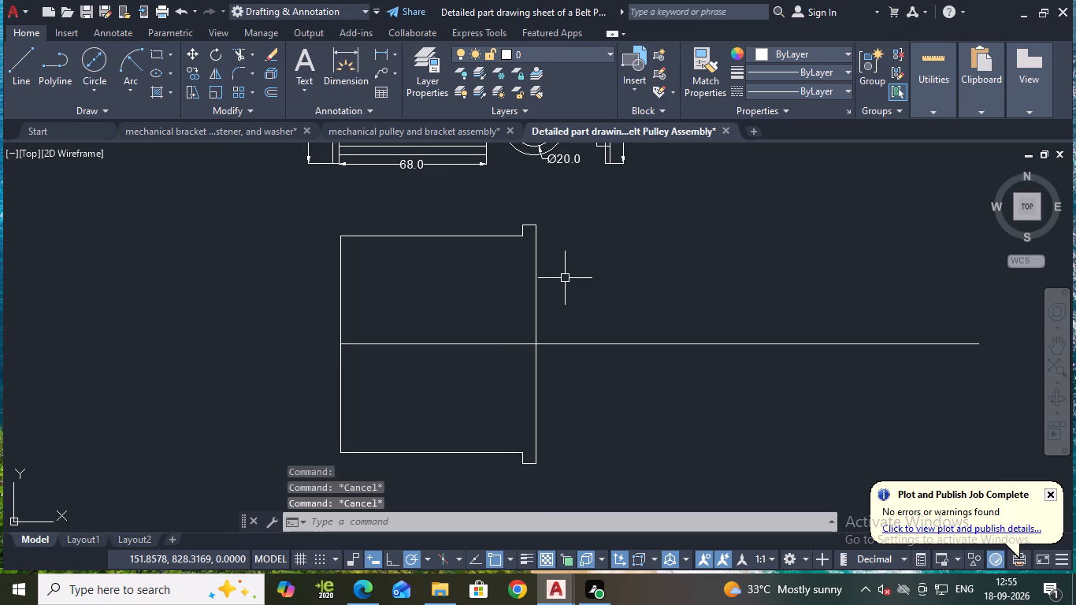
key(o)
key(Return)
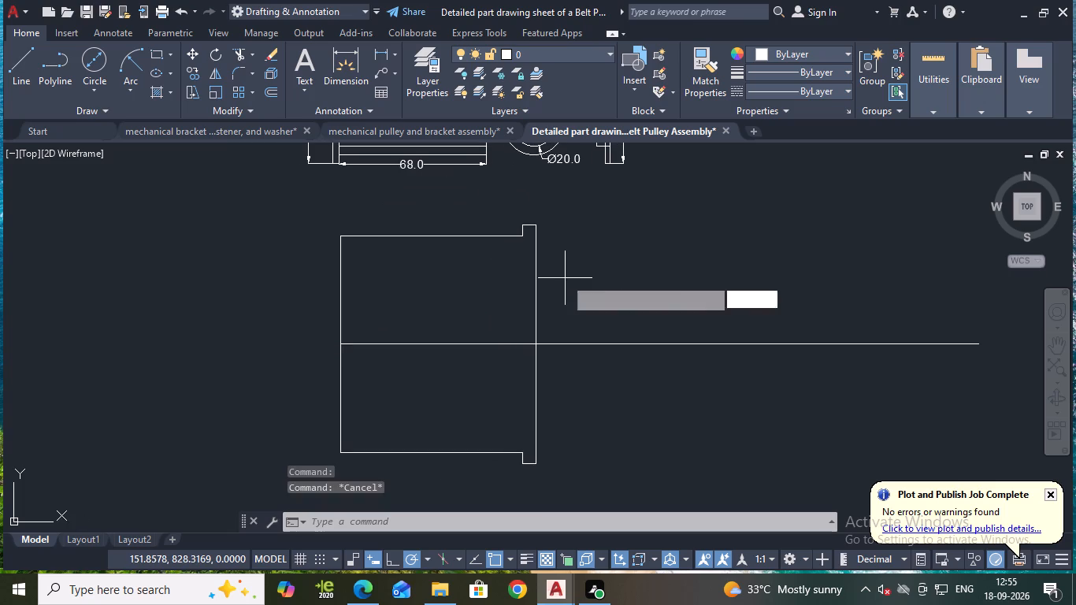
key(Return)
click(533, 313)
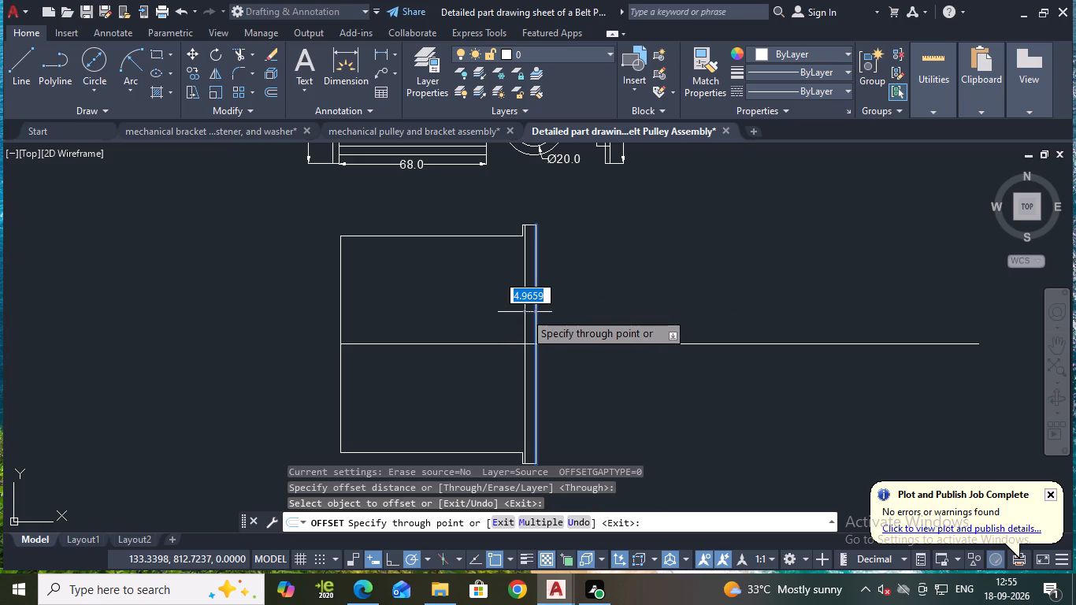
text(10)
key(Return)
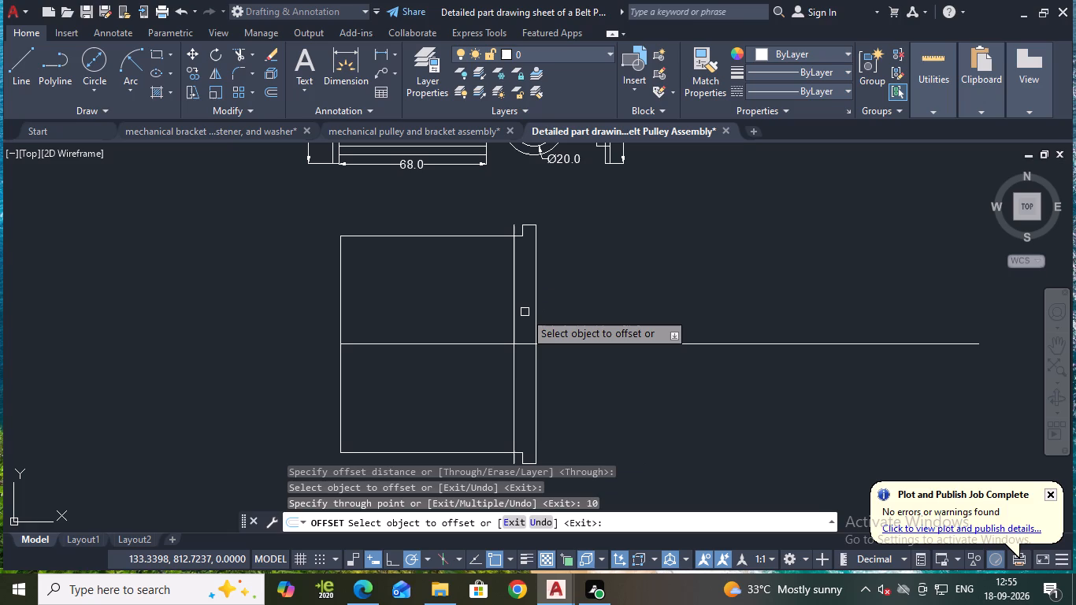
click(514, 373)
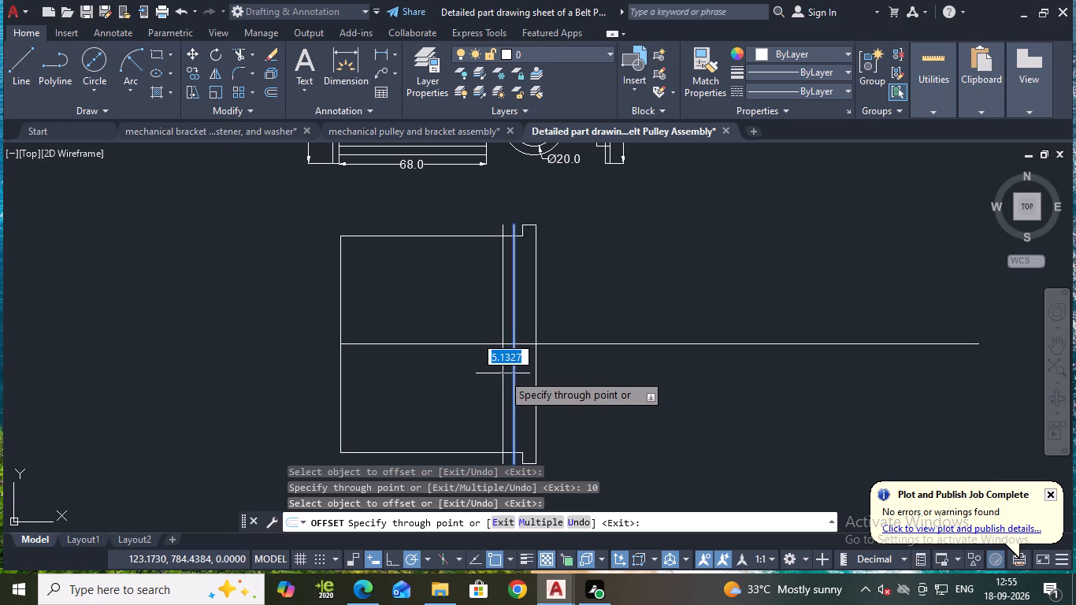
text(32)
key(Return)
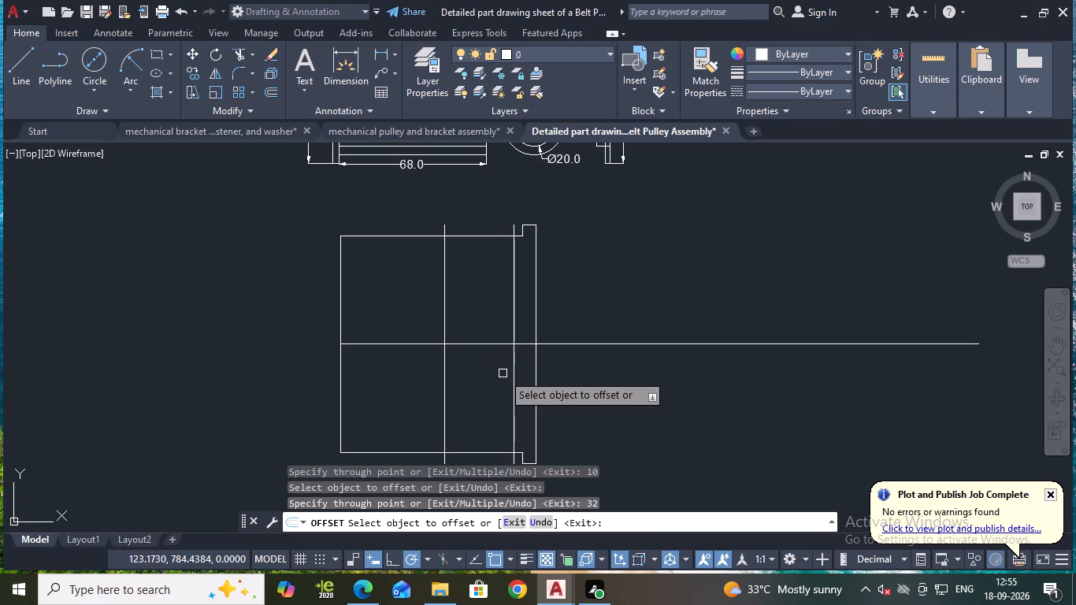
Offset the long horizontal centerline 19 above and 19 below.
click(475, 343)
text(19)
key(Return)
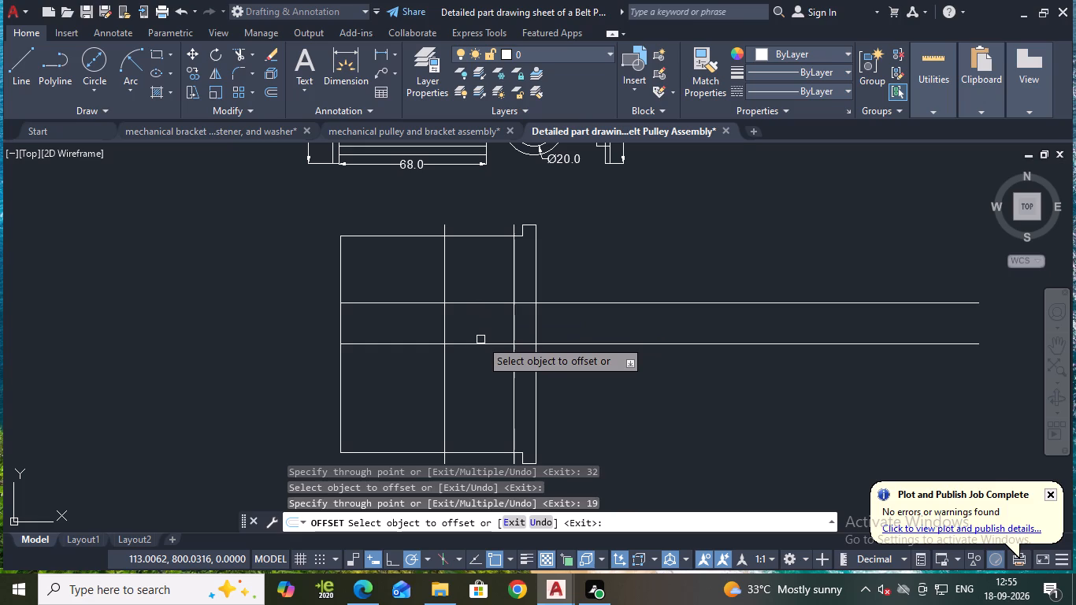
click(480, 340)
click(463, 344)
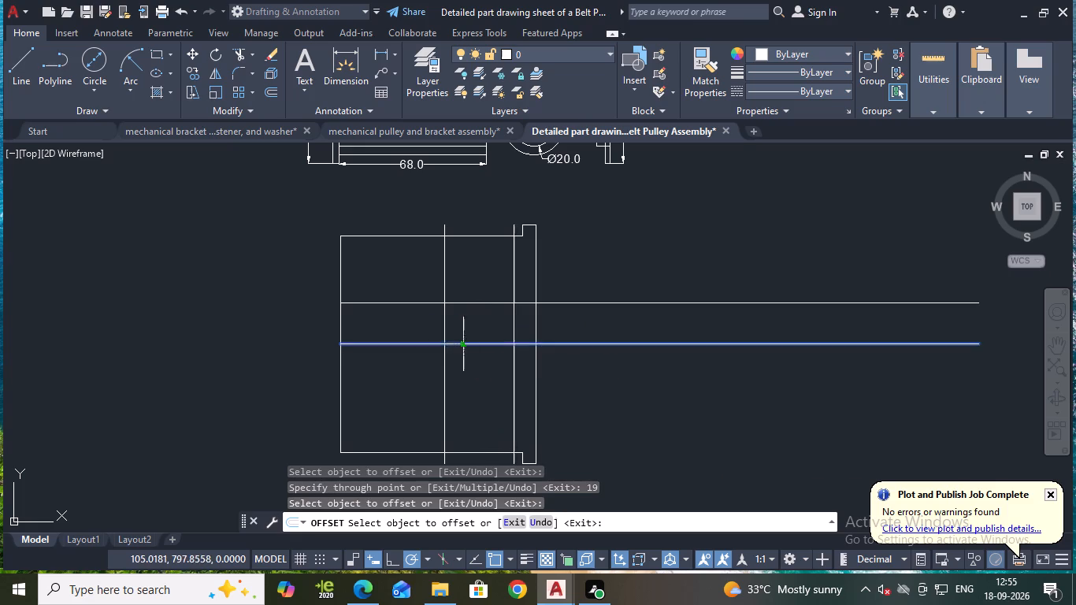
text(19)
key(Return)
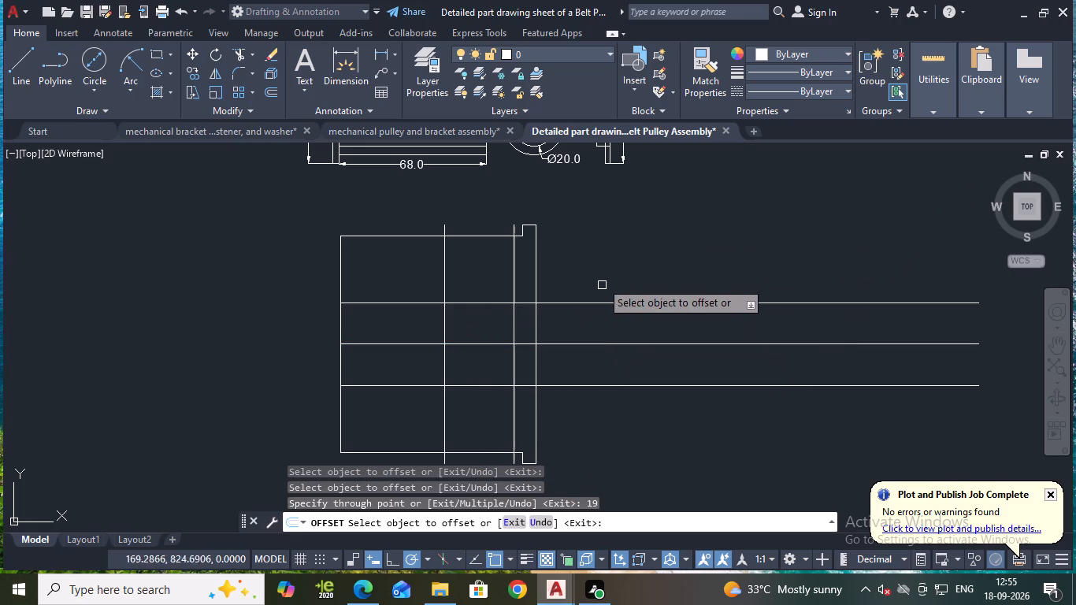
Offset the long horizontal centerline 40 above and 40 below.
click(421, 347)
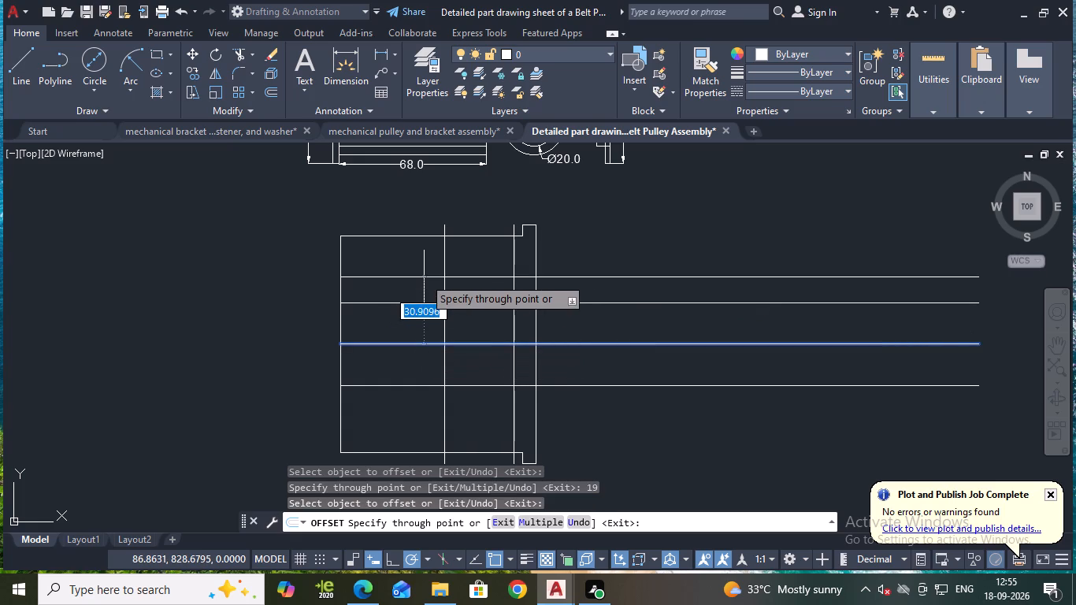
text(40)
key(Return)
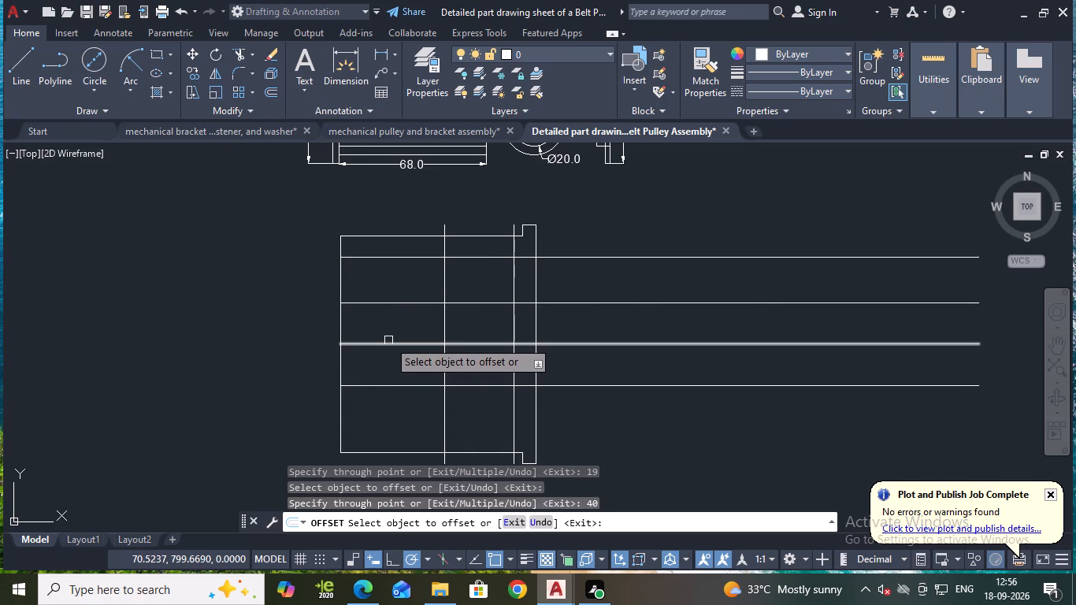
click(388, 340)
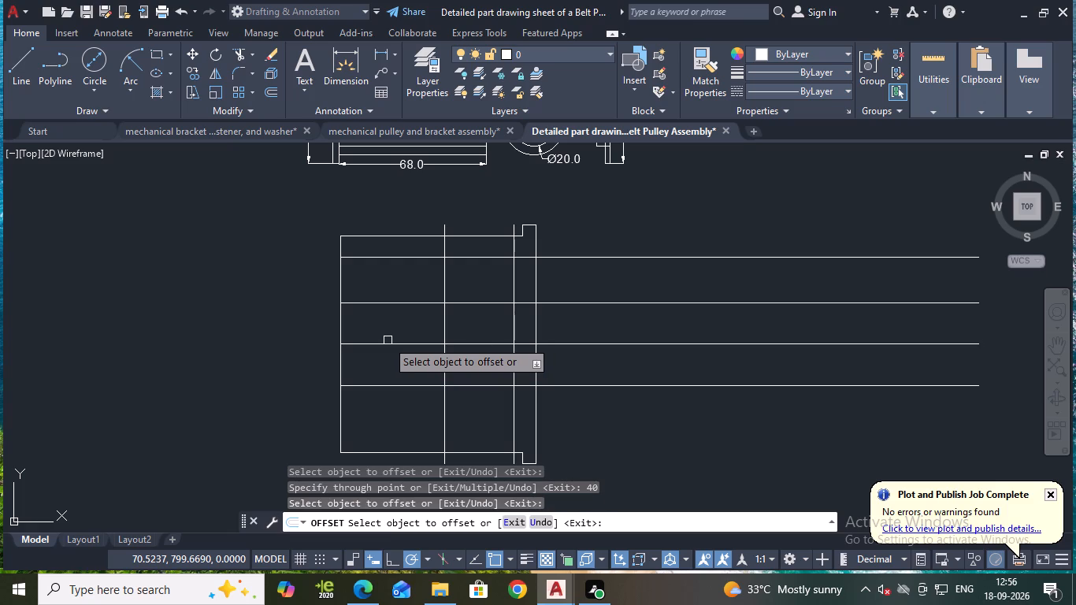
click(387, 343)
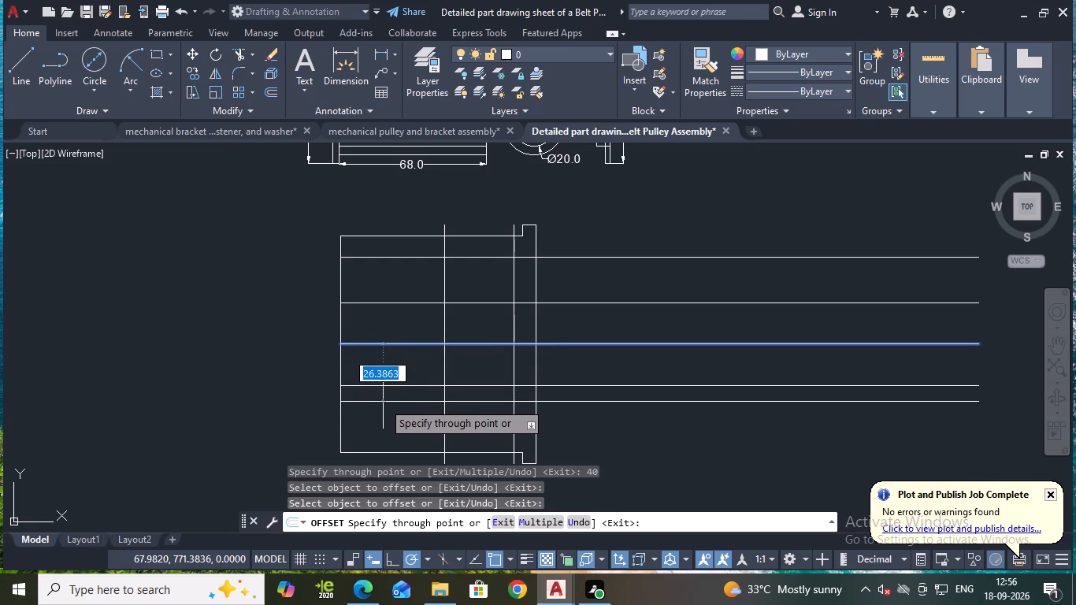
text(40)
key(Return)
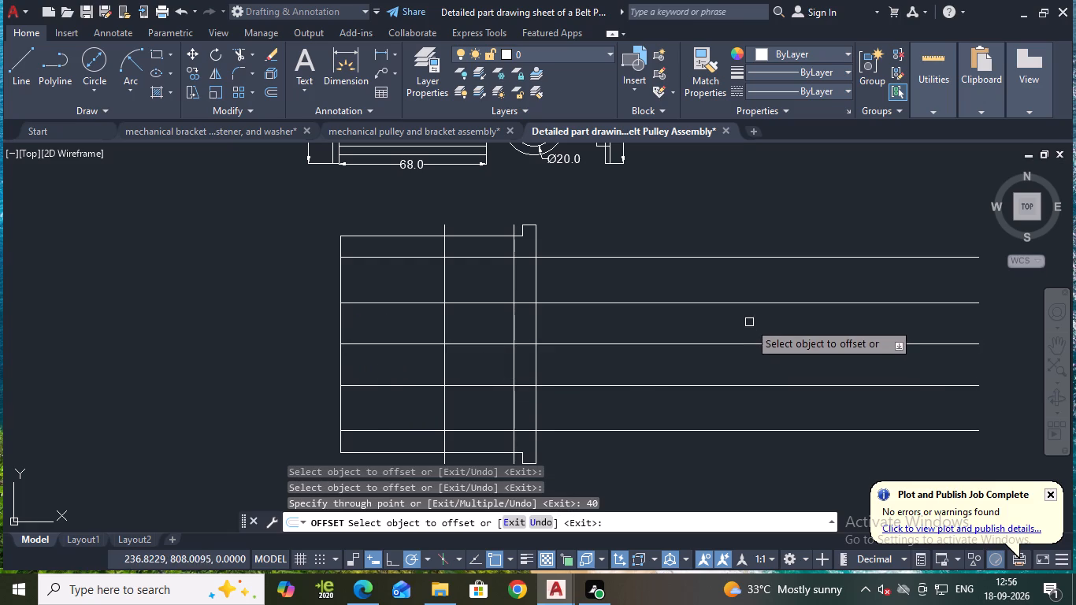
scroll(737, 326, down, 1)
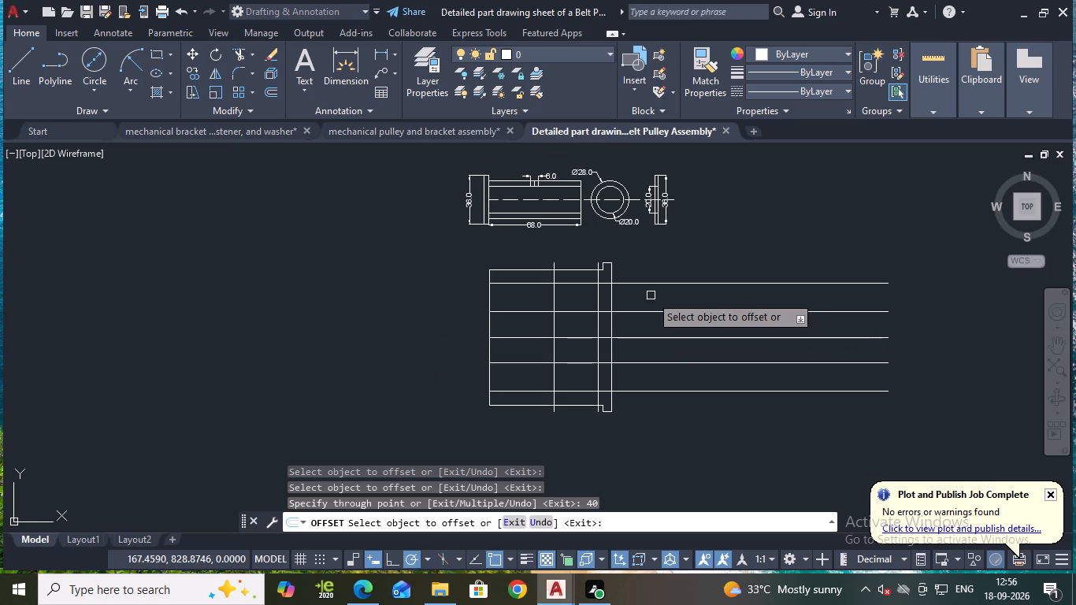
scroll(651, 295, up, 1)
middle_drag(670, 245, 699, 265)
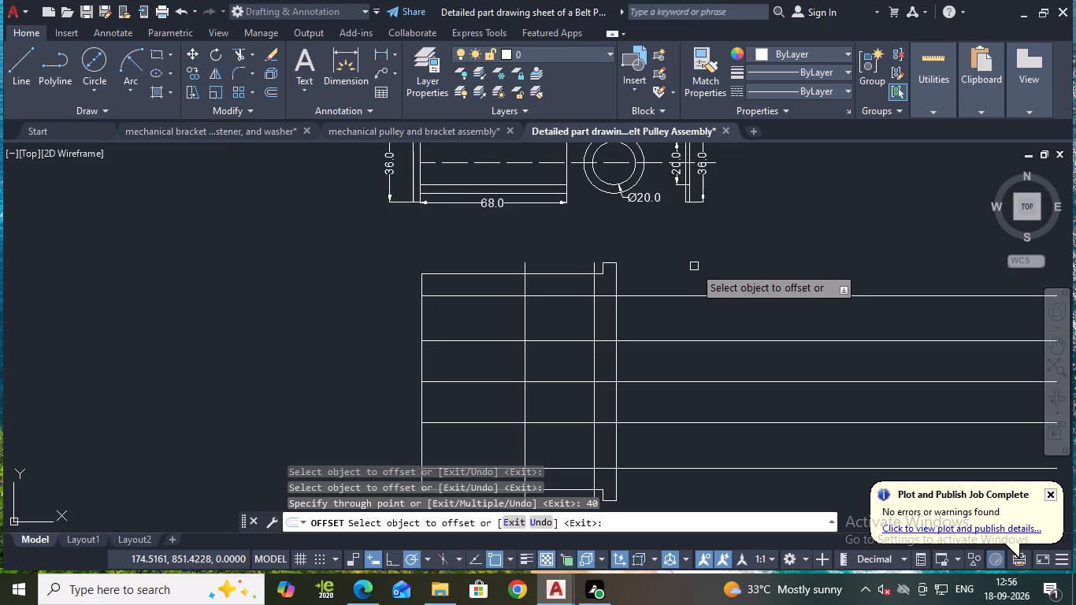
key(Escape)
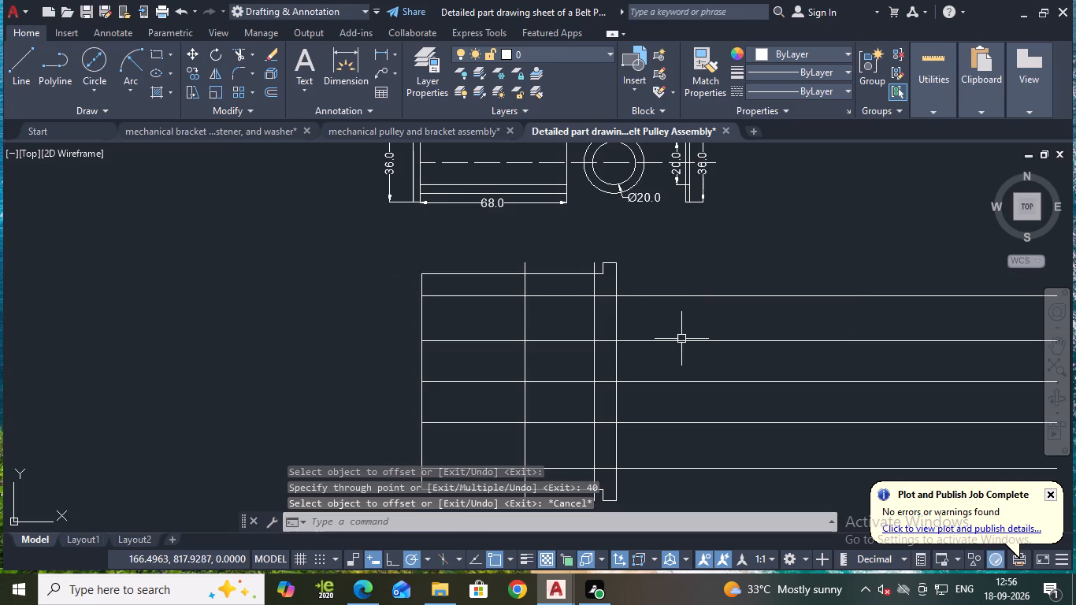
Trim the offset lines above the centerline into stepped inner edges, clearing segments inside the top wall, flange wall and upper cavity.
text(tr)
key(Return)
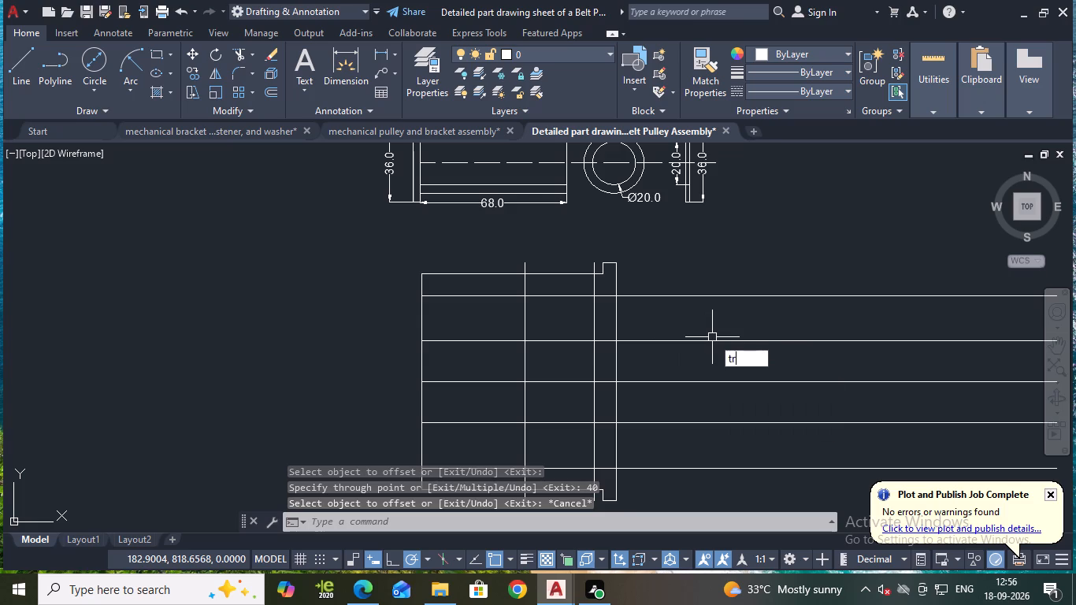
click(525, 291)
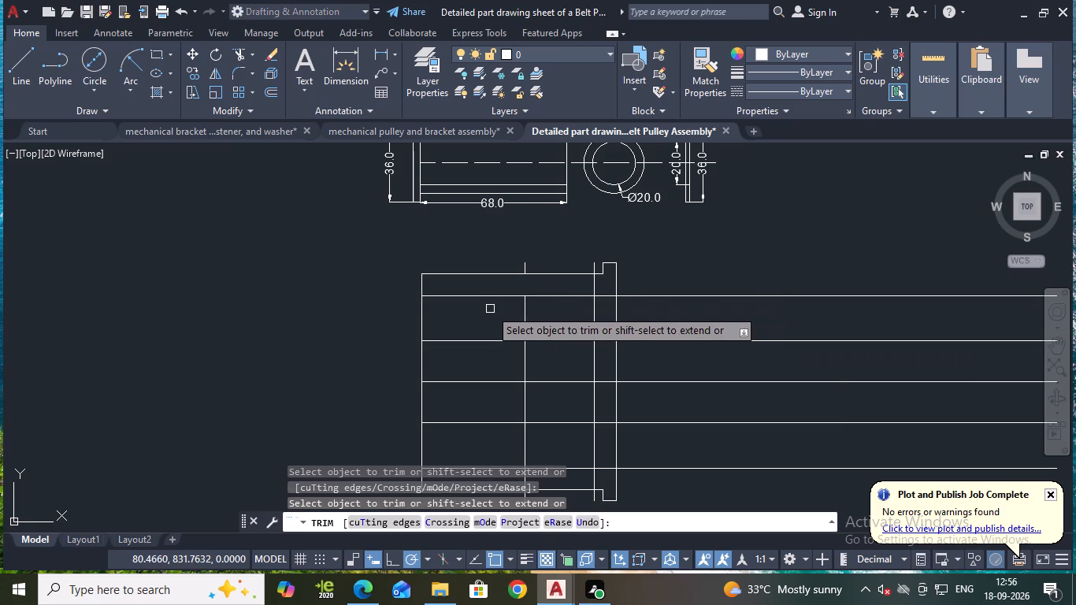
click(592, 289)
click(605, 293)
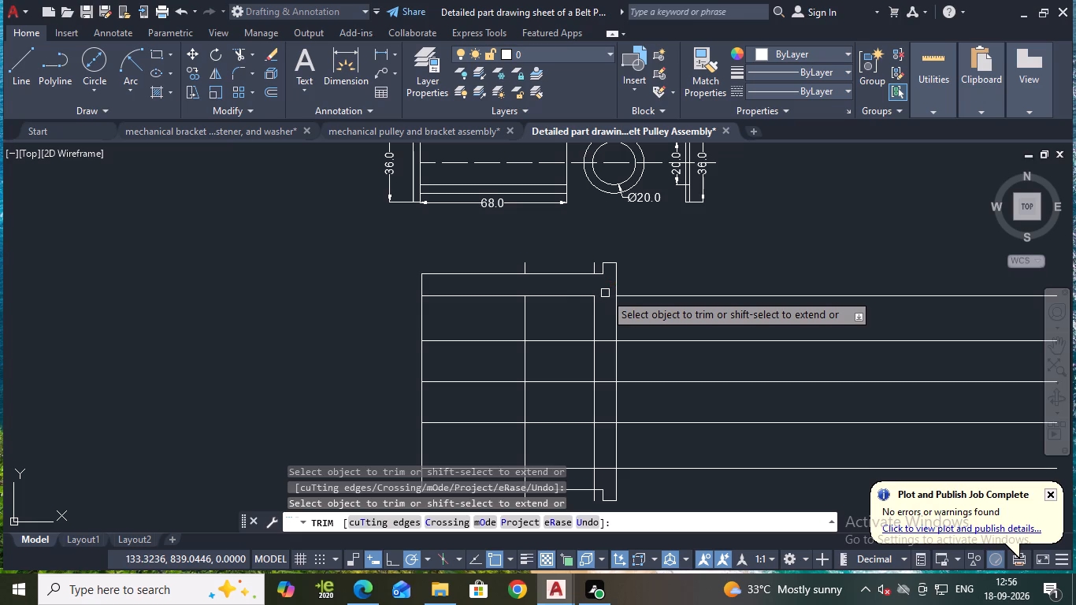
click(600, 341)
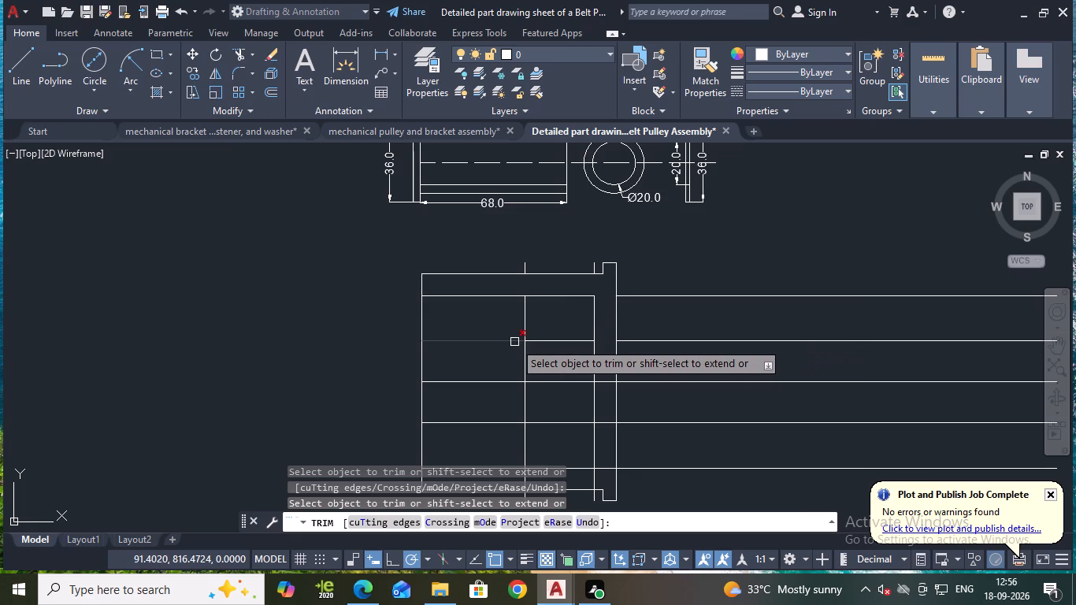
click(514, 341)
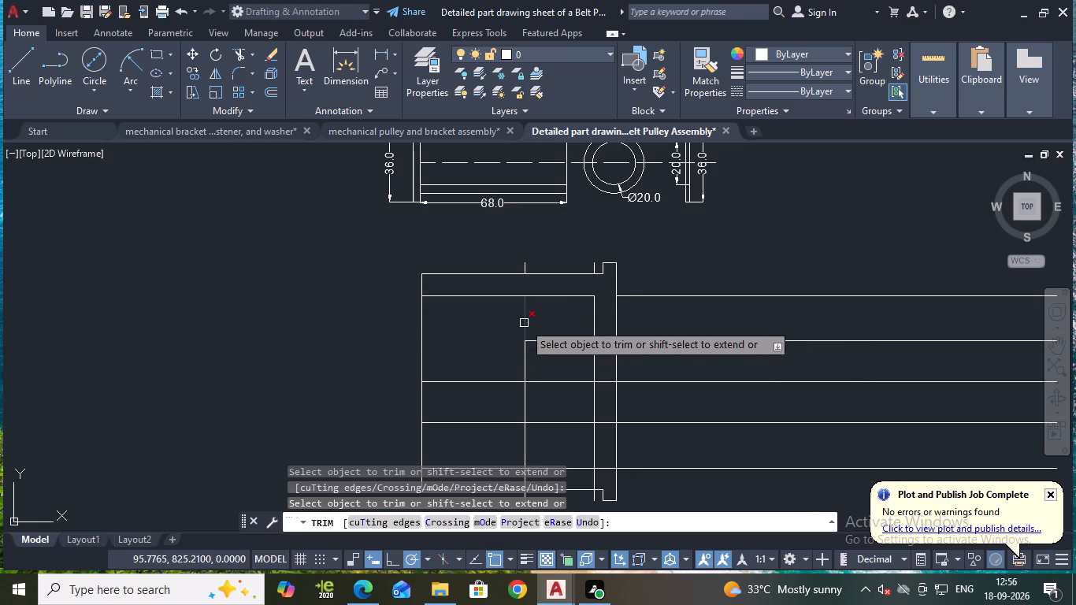
click(524, 323)
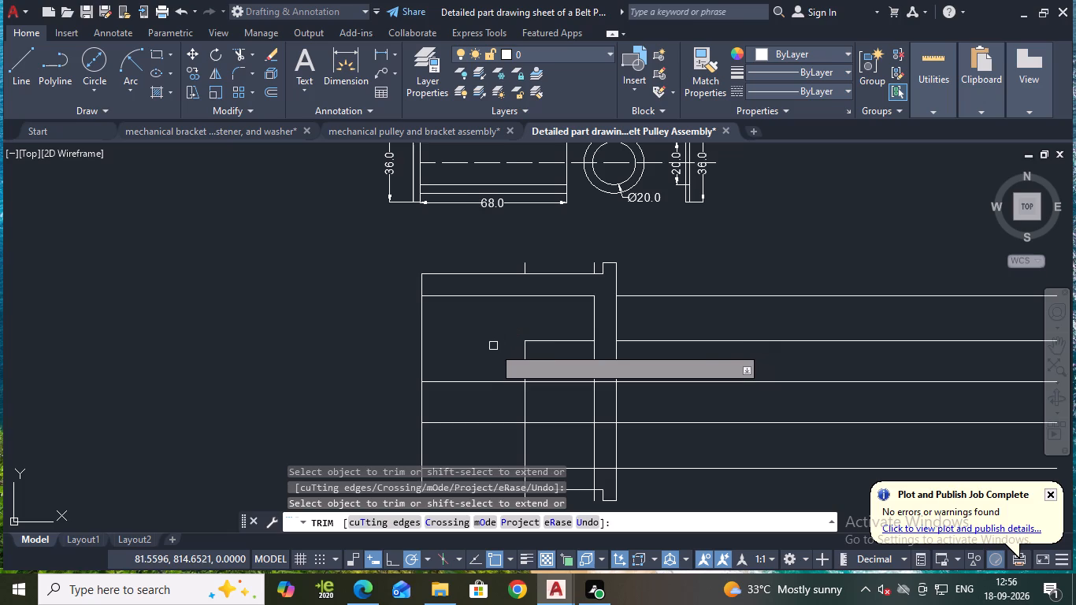
Trim the verticals below the inner boss and the lower 19-offset line on both sides of it, clearing the stub below the inner vertical.
middle_drag(489, 347, 473, 336)
middle_drag(495, 401, 476, 374)
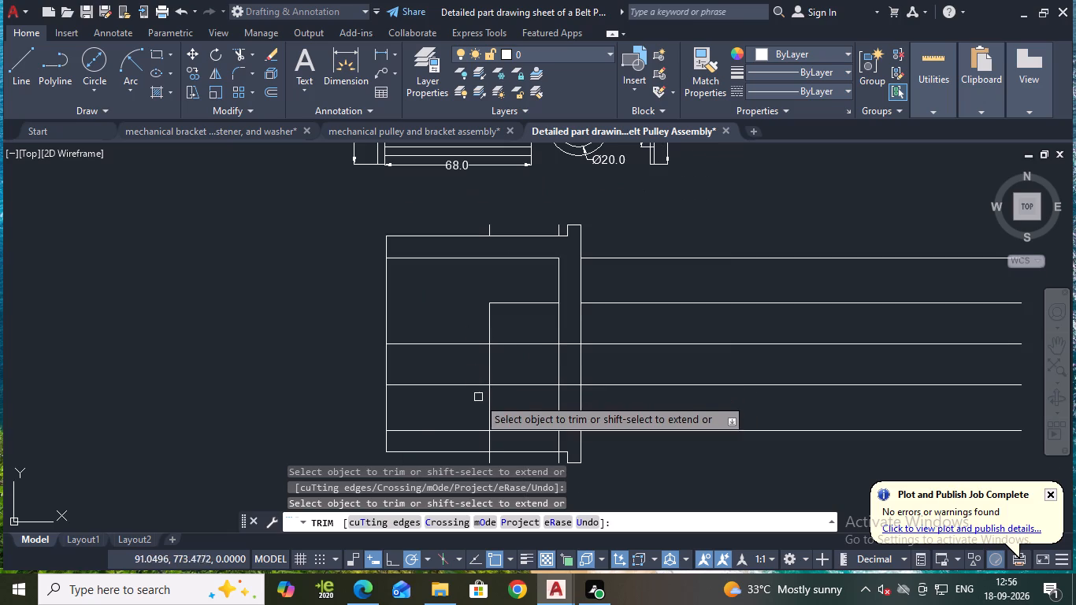
middle_drag(477, 399, 475, 386)
middle_drag(473, 384, 465, 346)
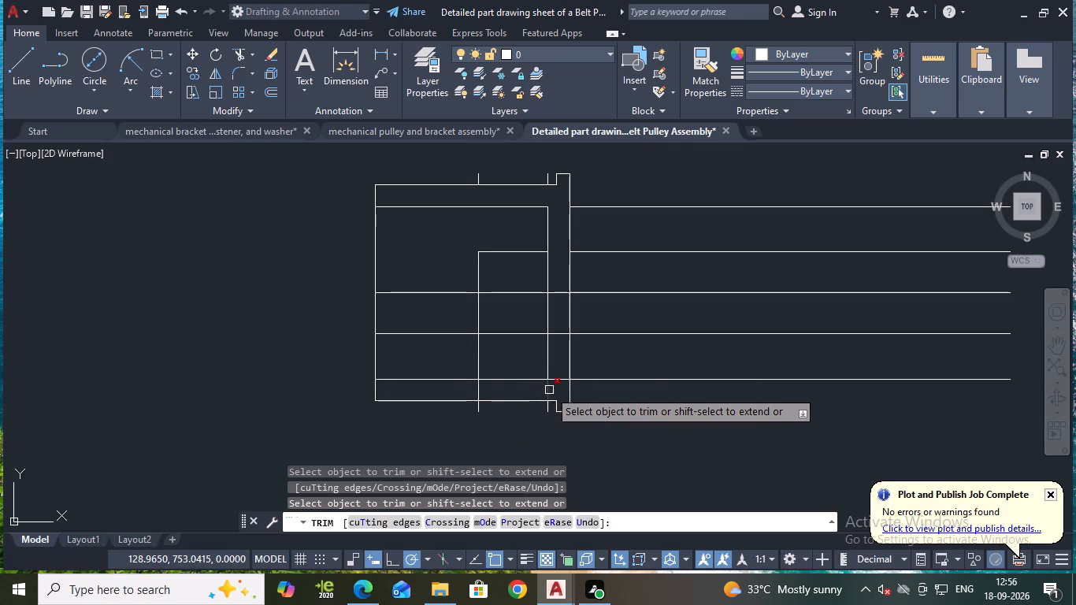
click(549, 390)
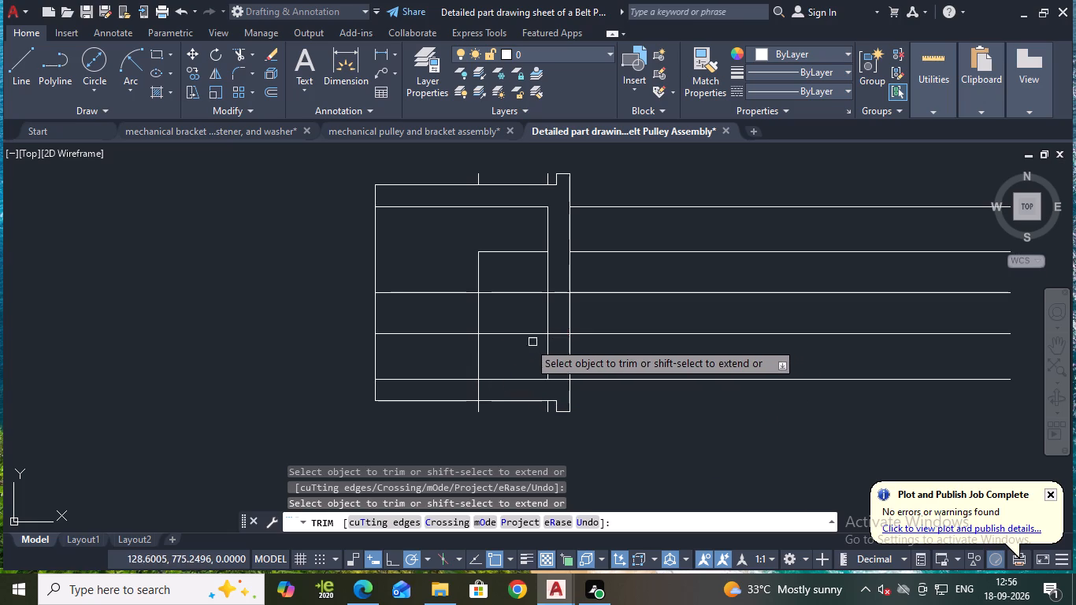
click(478, 344)
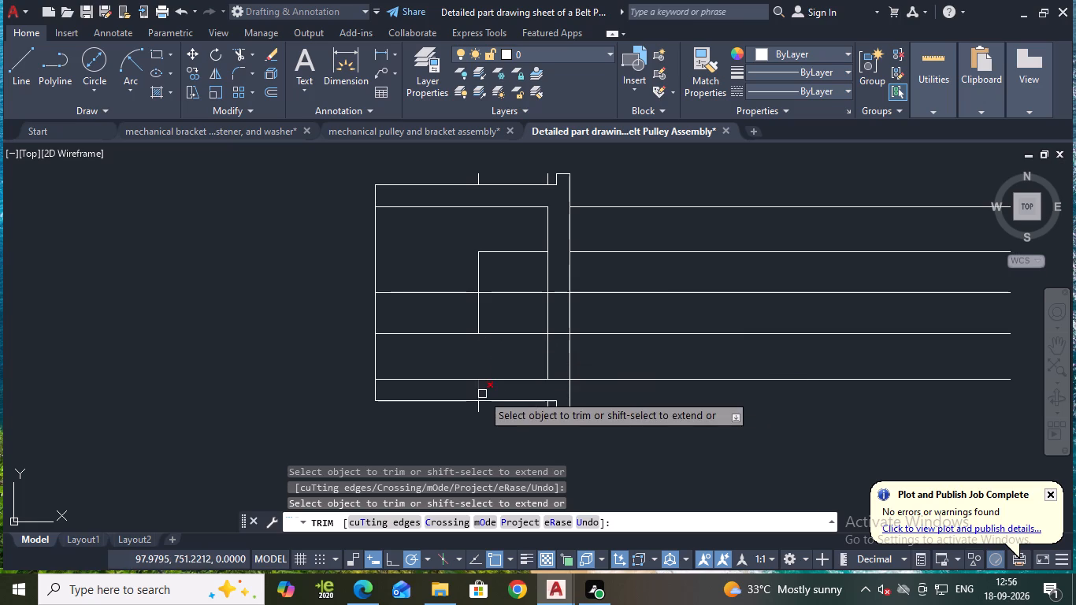
click(480, 392)
click(478, 410)
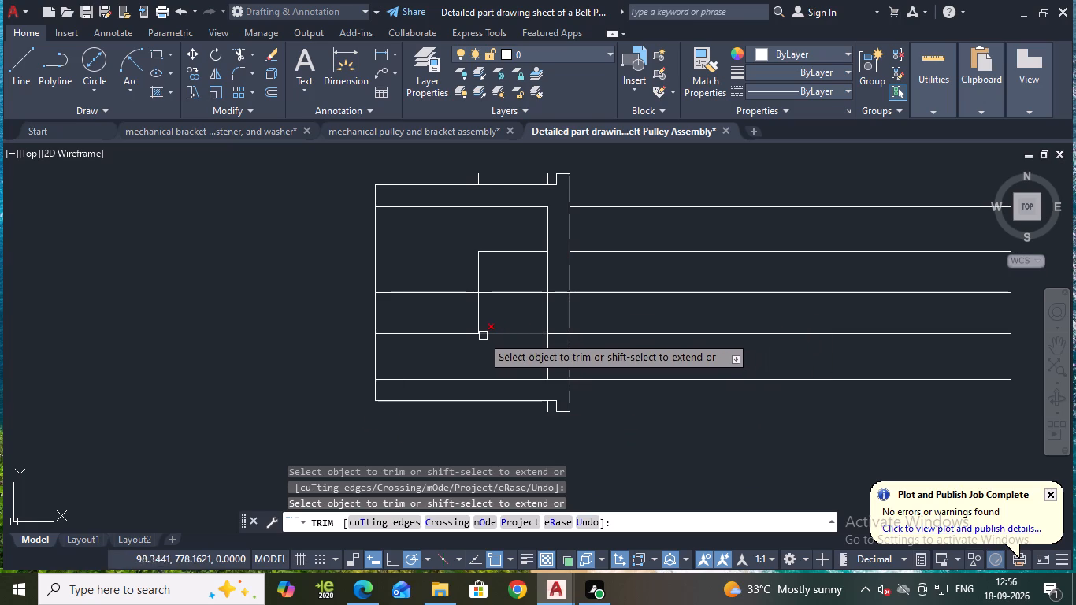
click(459, 332)
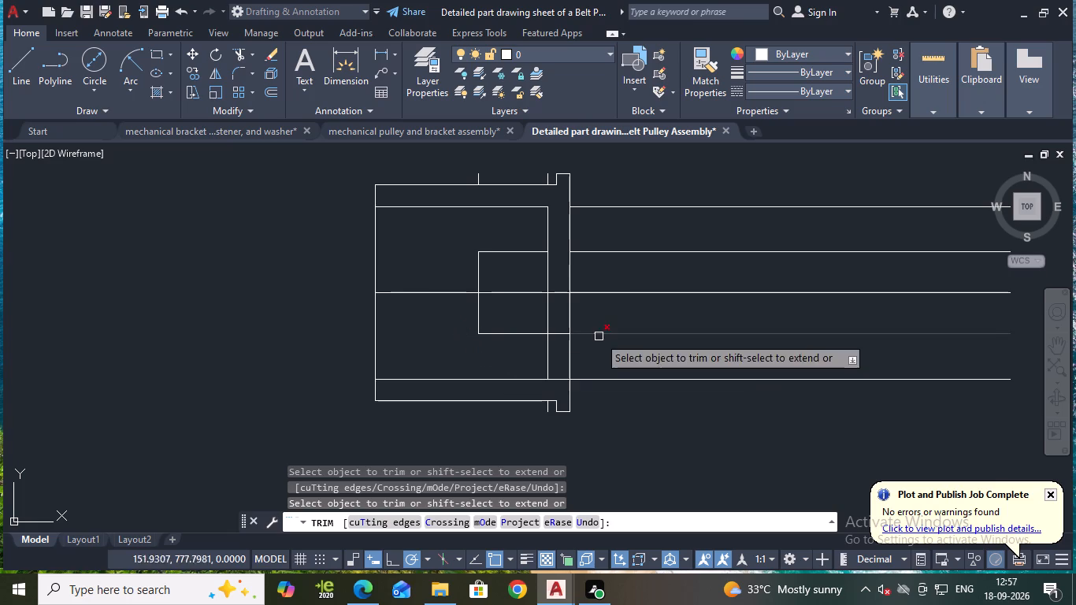
click(558, 336)
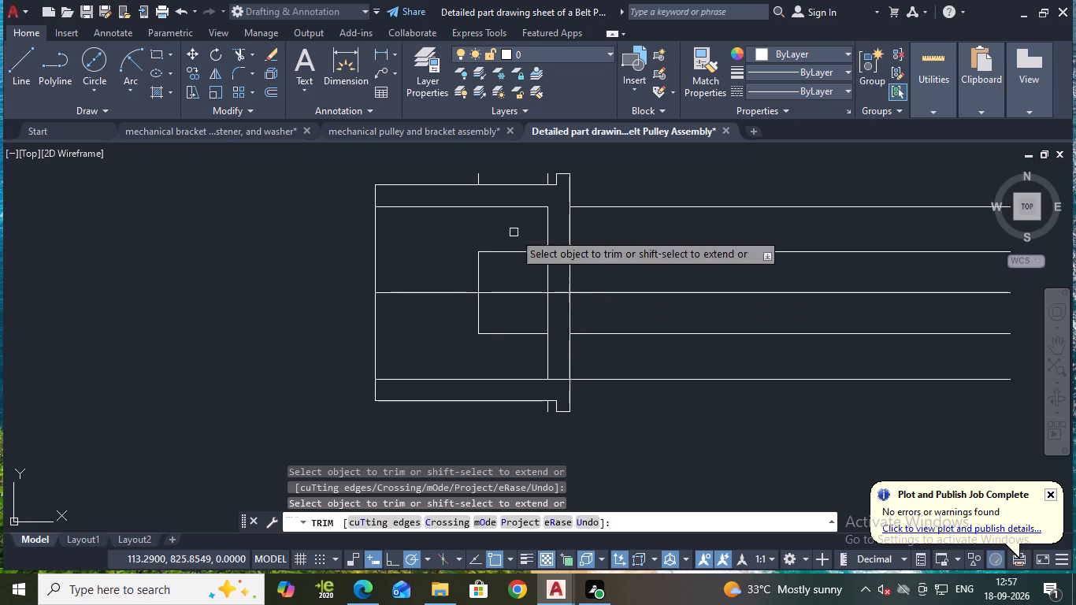
Trim the remaining vertical stubs outside the outline and the inner vertical line between the two 19-offset lines.
click(544, 412)
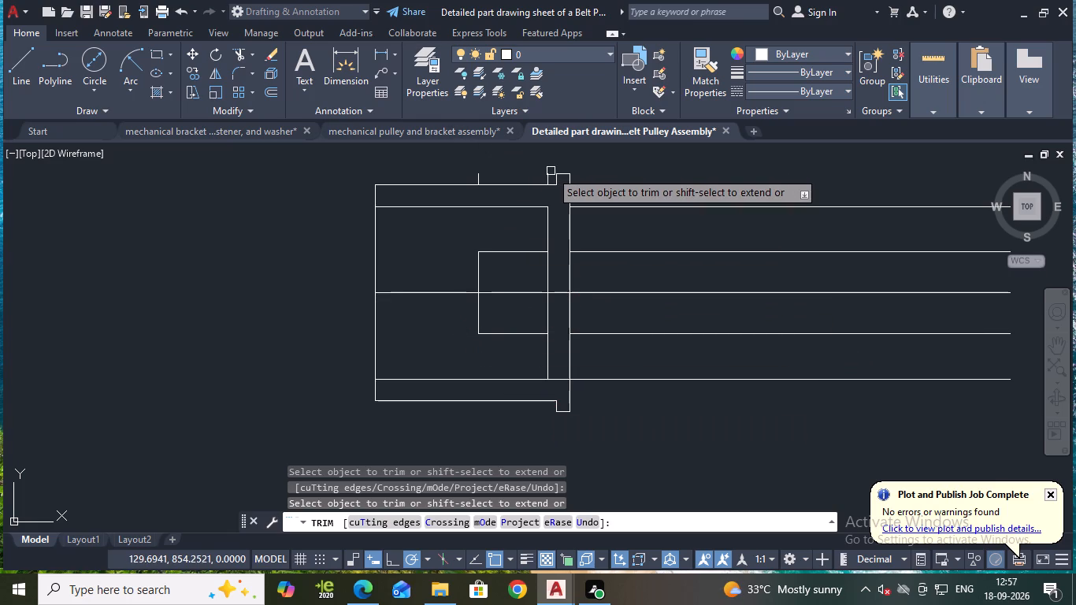
click(551, 172)
click(480, 177)
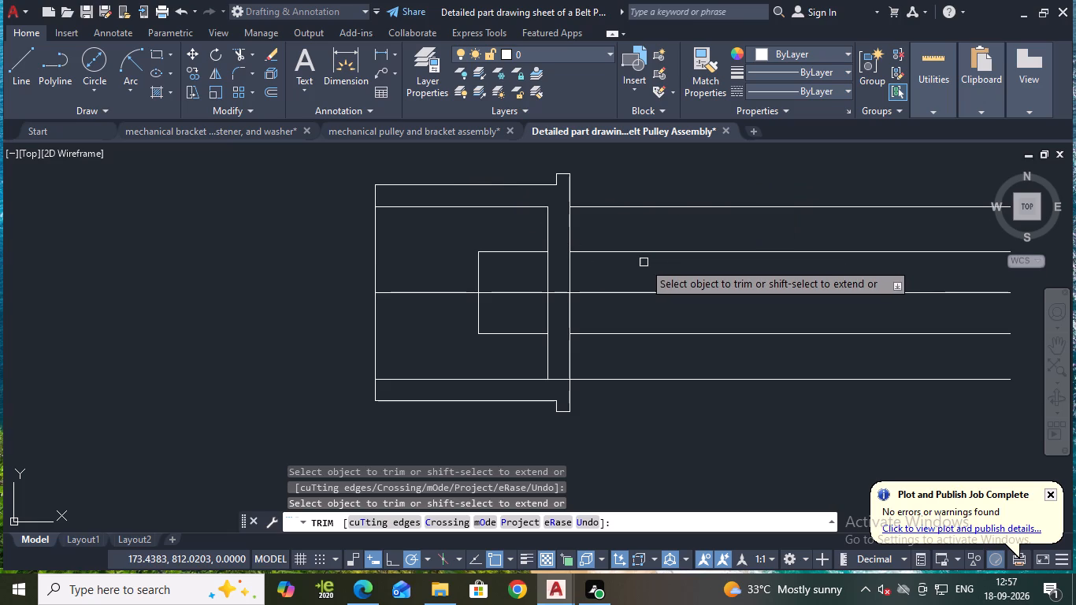
click(547, 263)
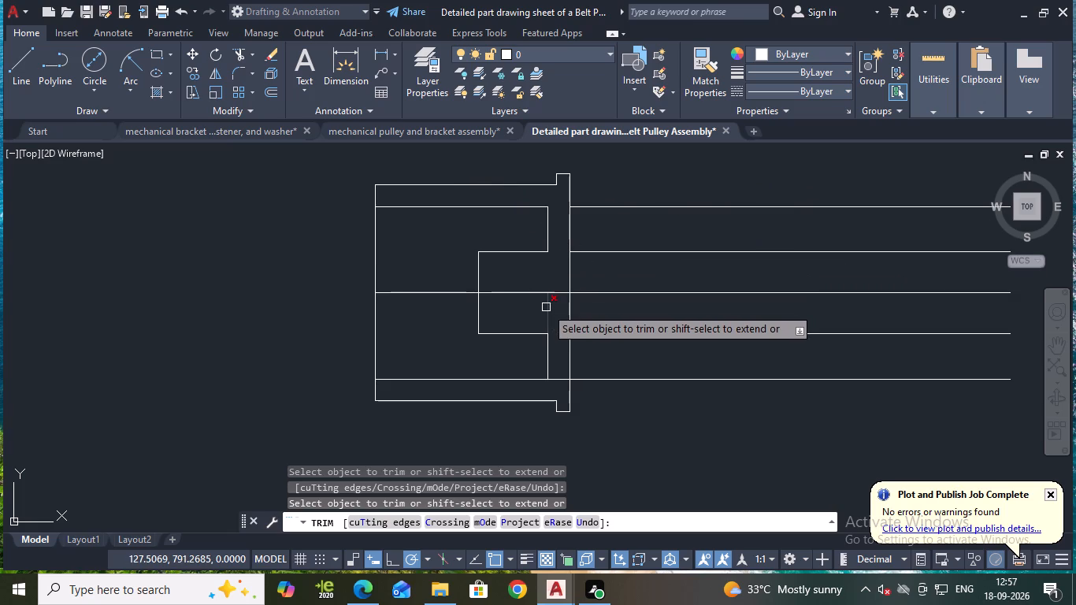
click(546, 307)
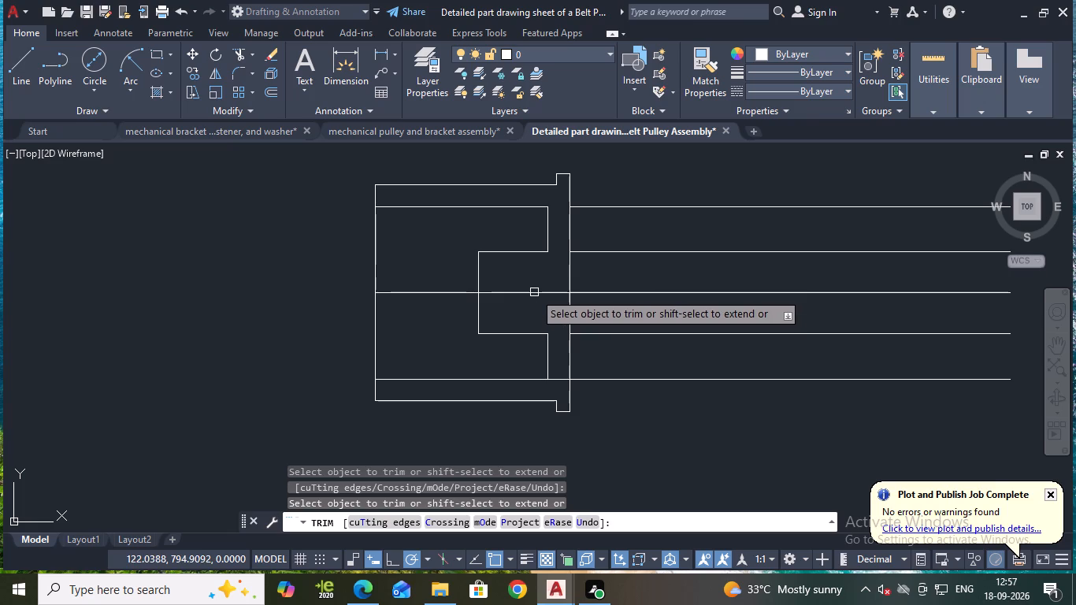
End the trimming and save the drawing.
key(Escape)
key(ctrl+s)
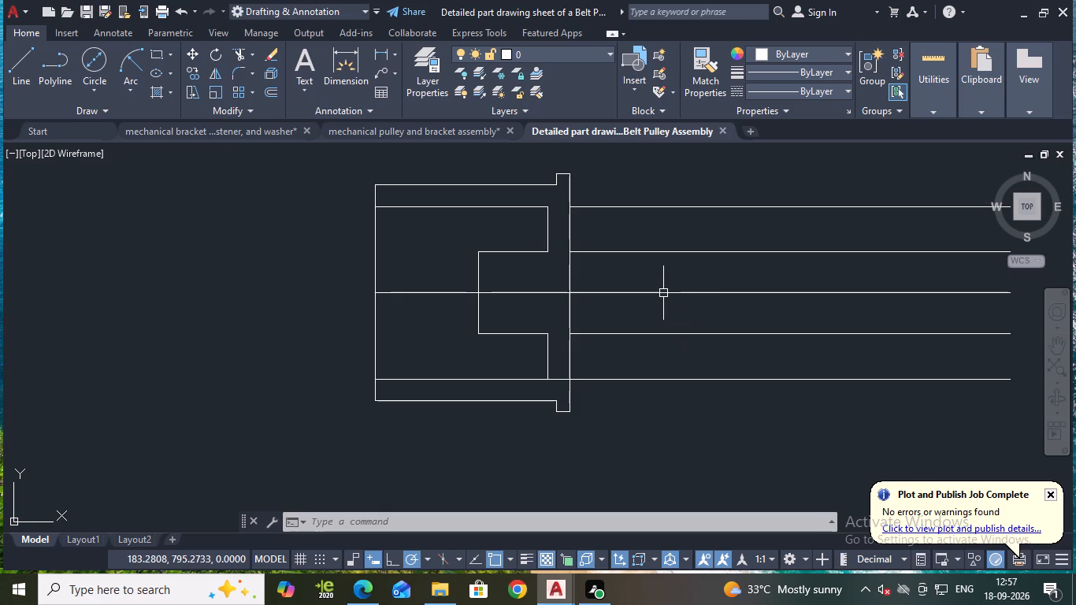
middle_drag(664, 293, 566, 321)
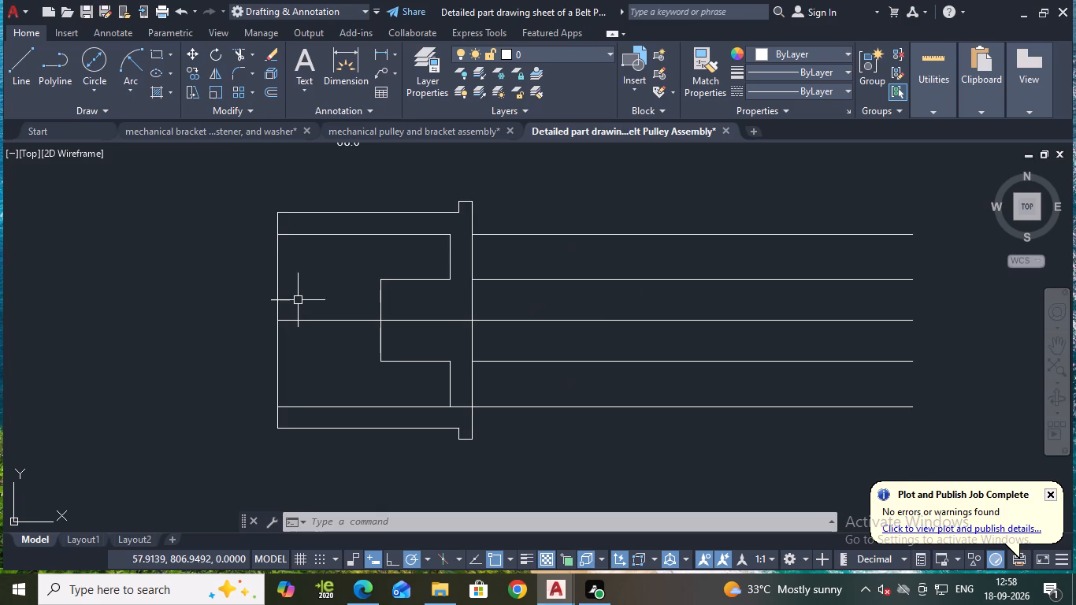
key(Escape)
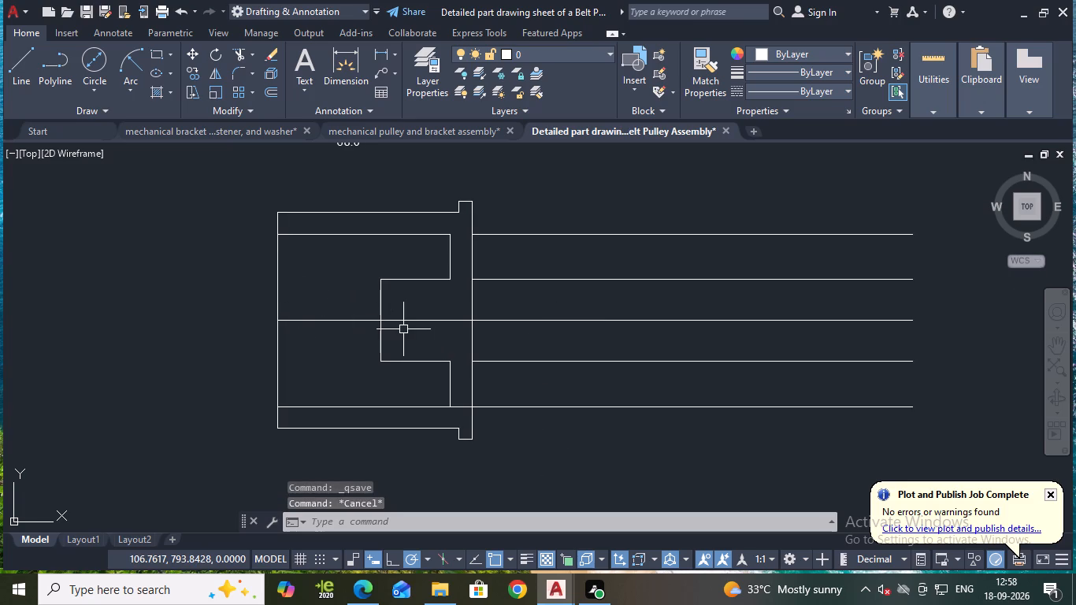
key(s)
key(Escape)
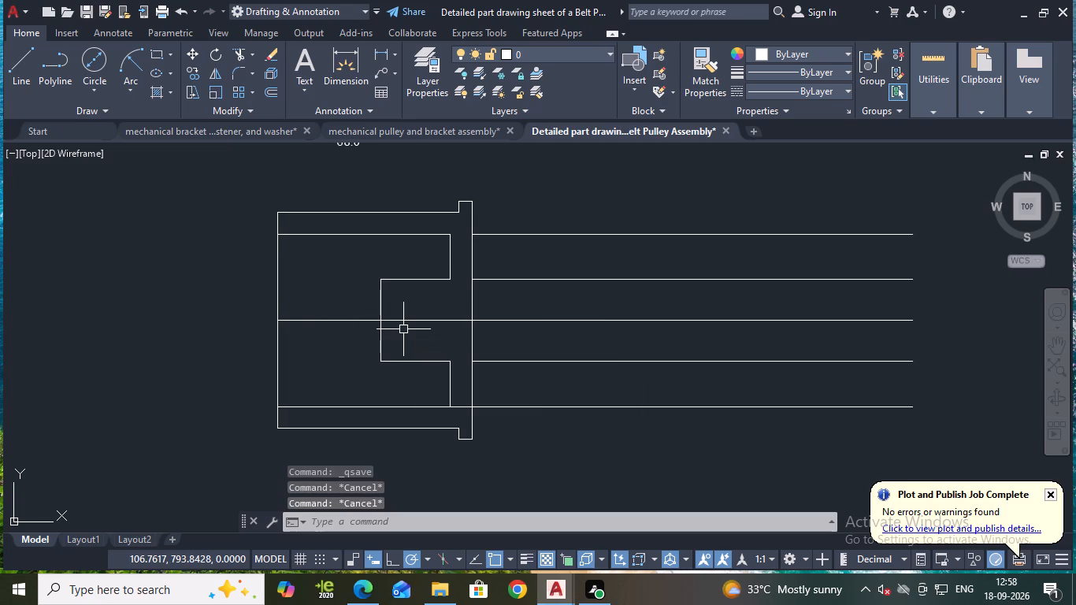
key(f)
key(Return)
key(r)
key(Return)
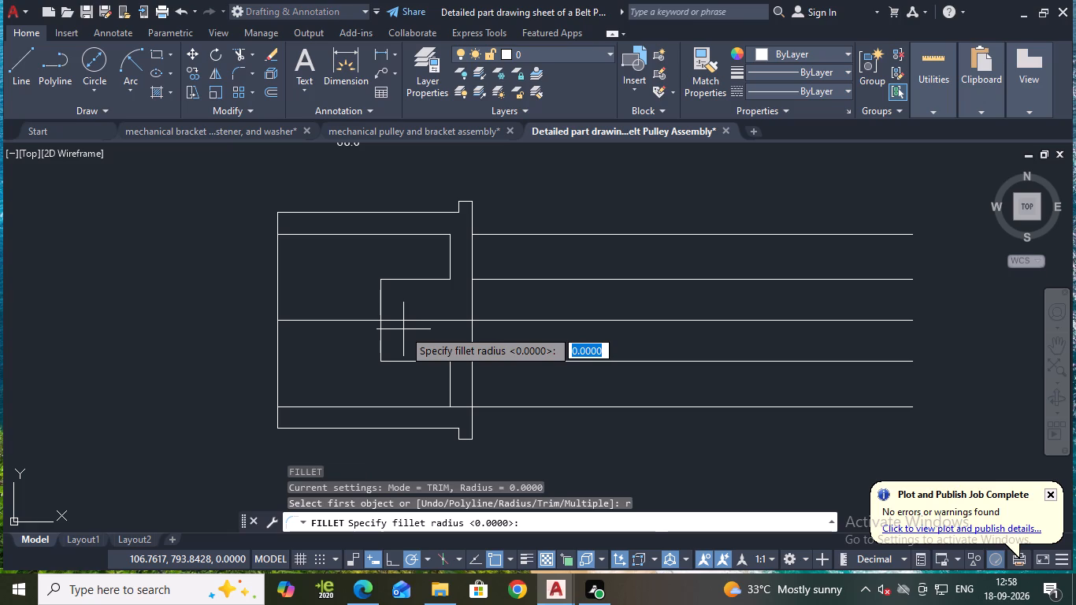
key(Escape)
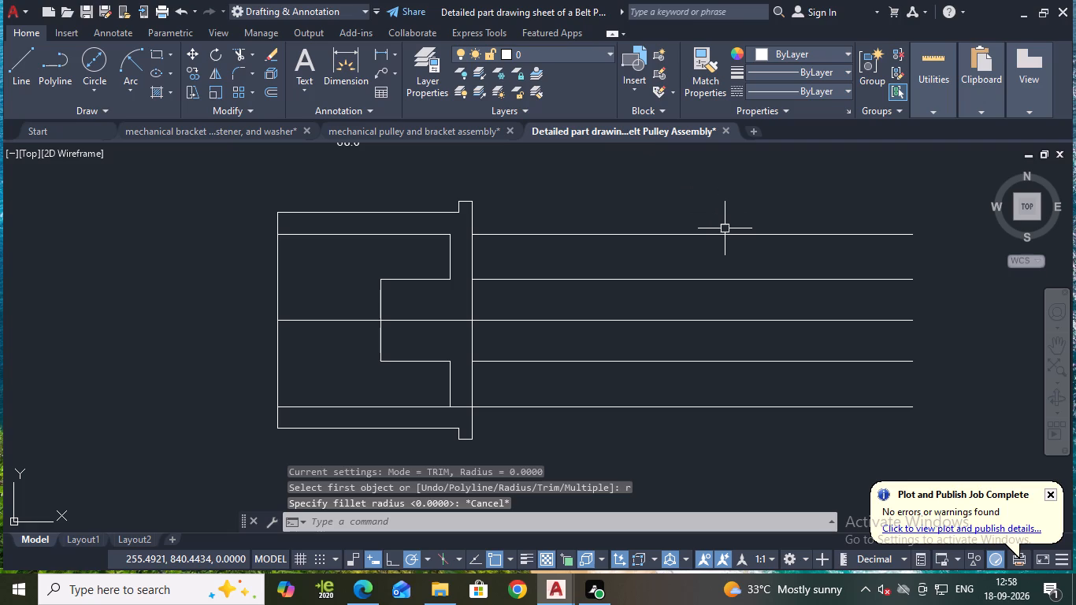
Chamfer the upper and lower outer corners at the pulley body's open left end, using length 3 and angle 45.
text(cha)
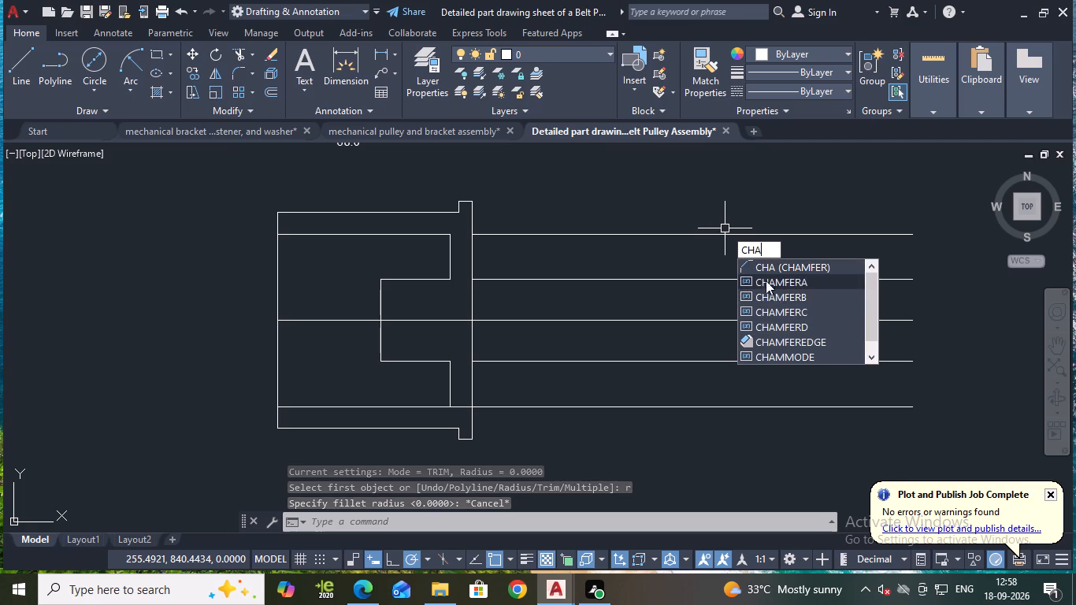
click(774, 262)
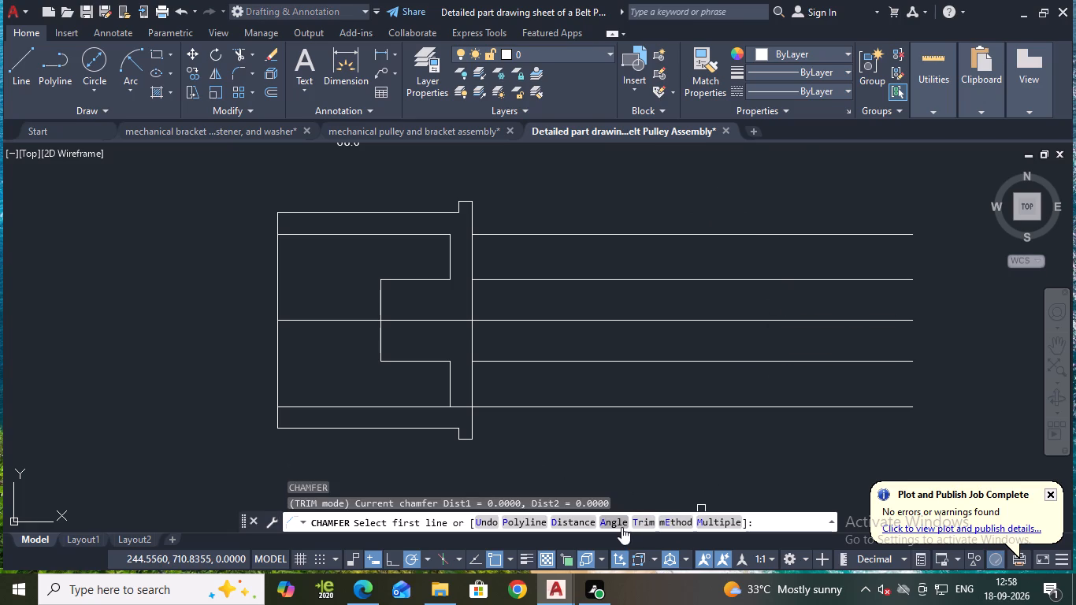
click(618, 524)
key(3)
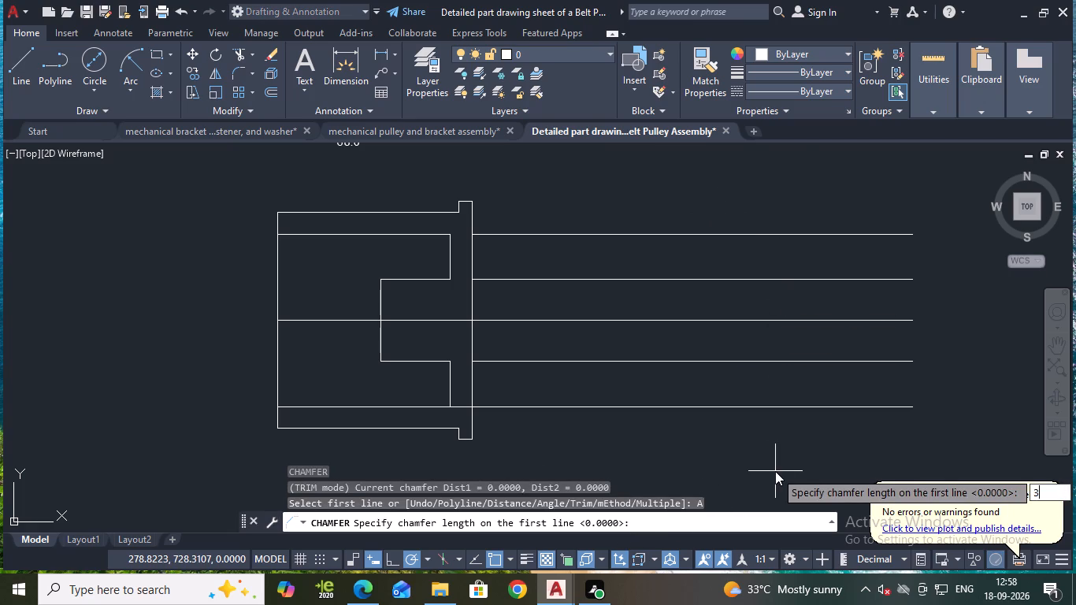
key(Return)
text(45)
key(Return)
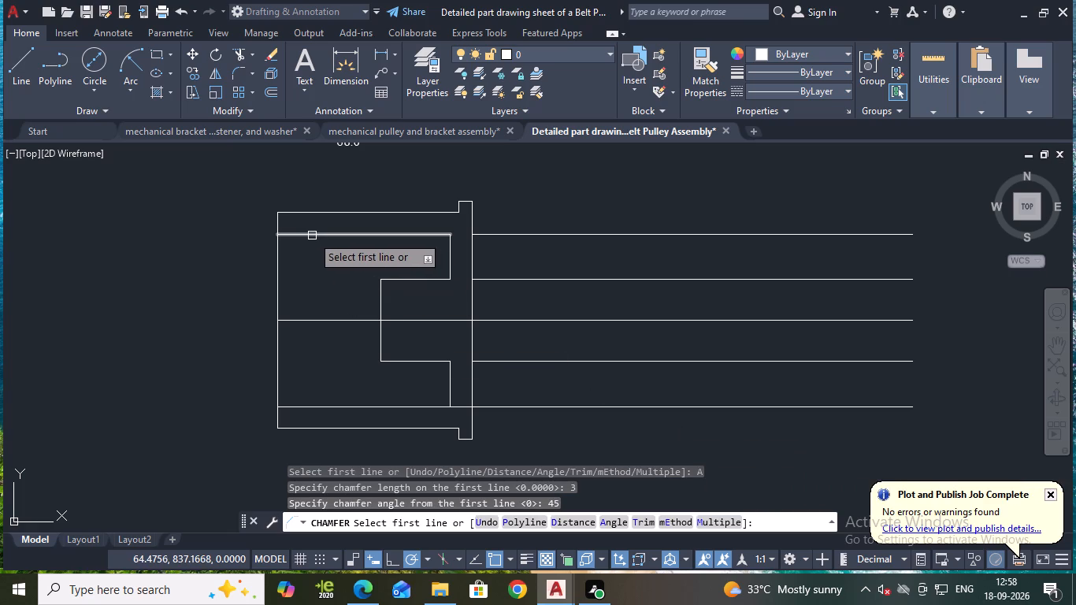
click(295, 210)
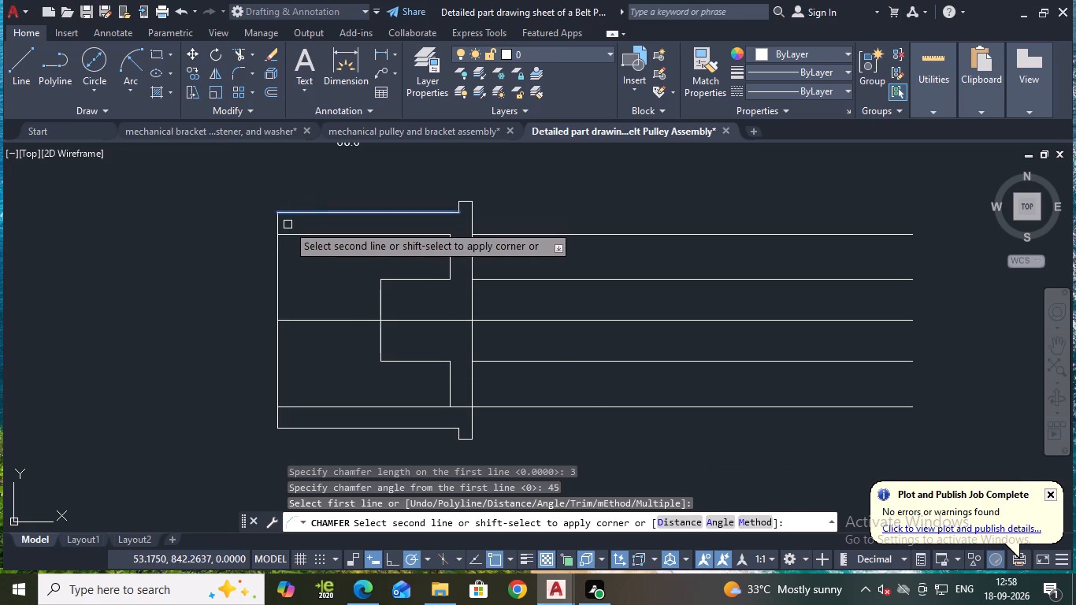
click(277, 222)
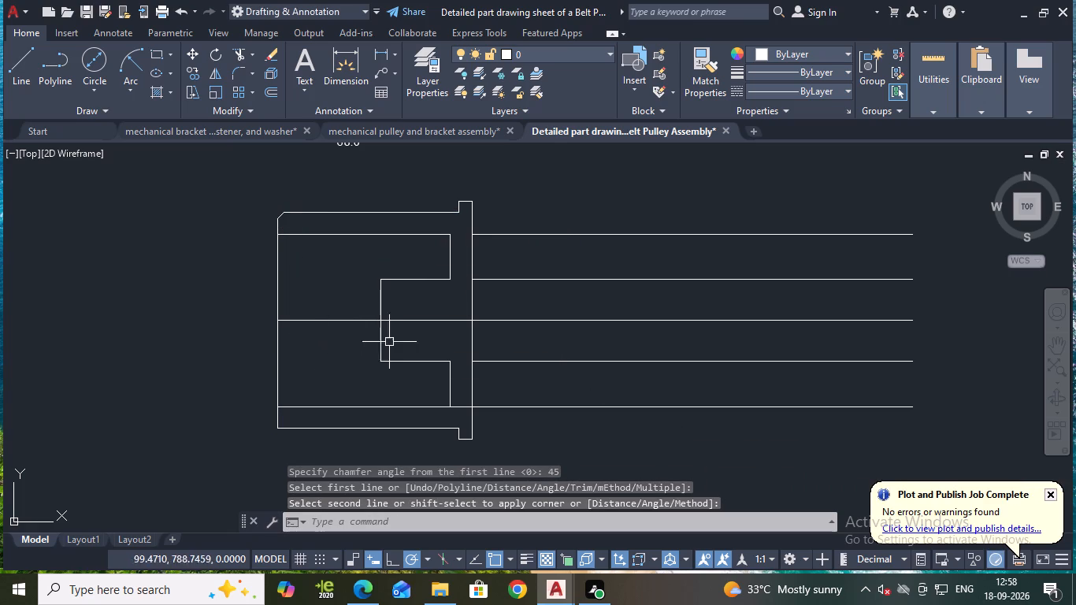
key(space)
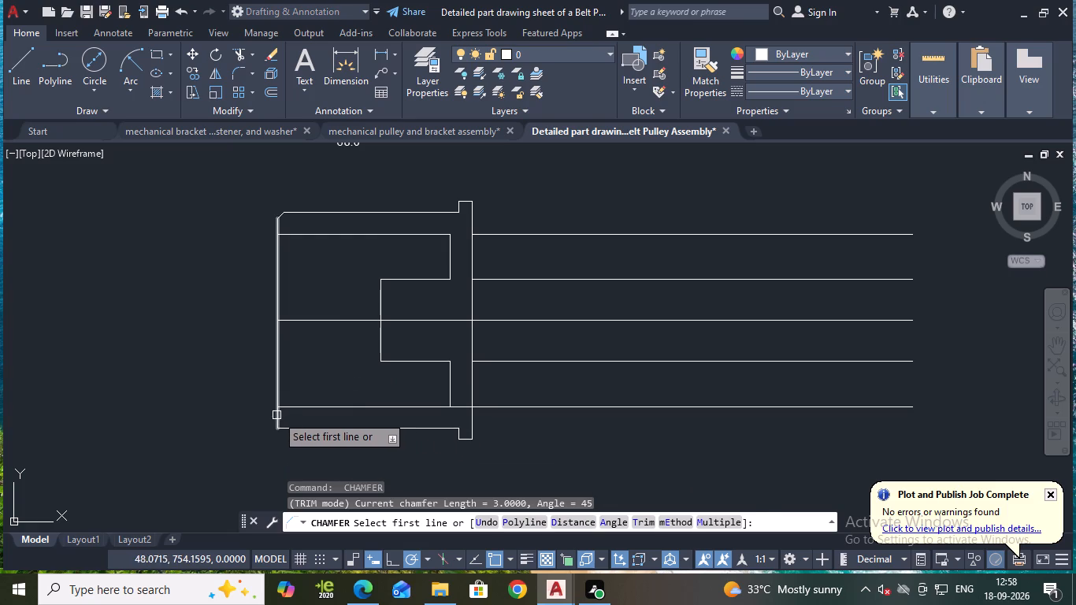
click(275, 415)
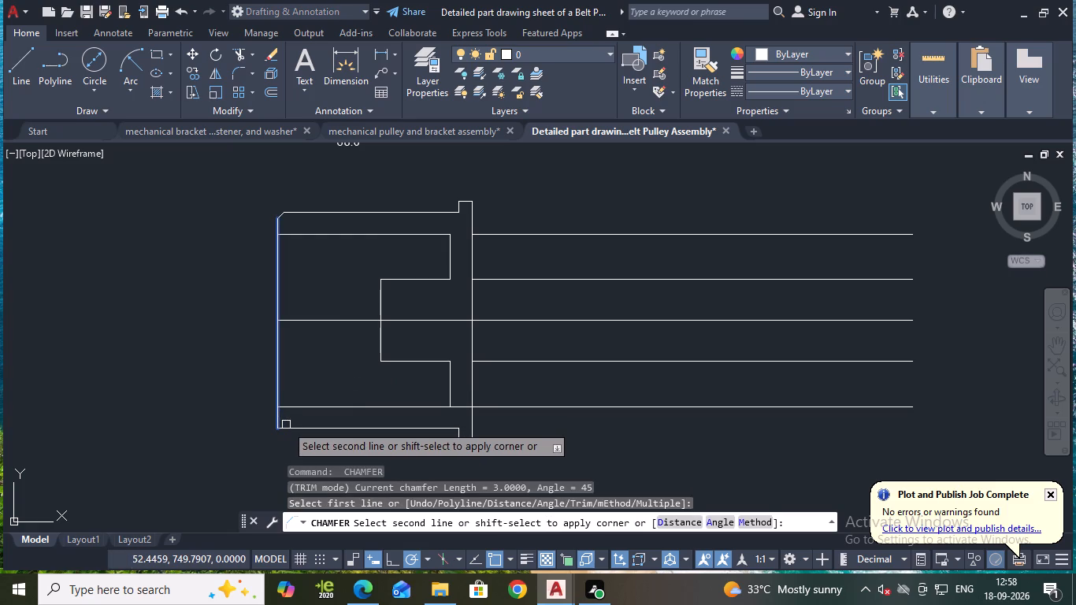
click(289, 426)
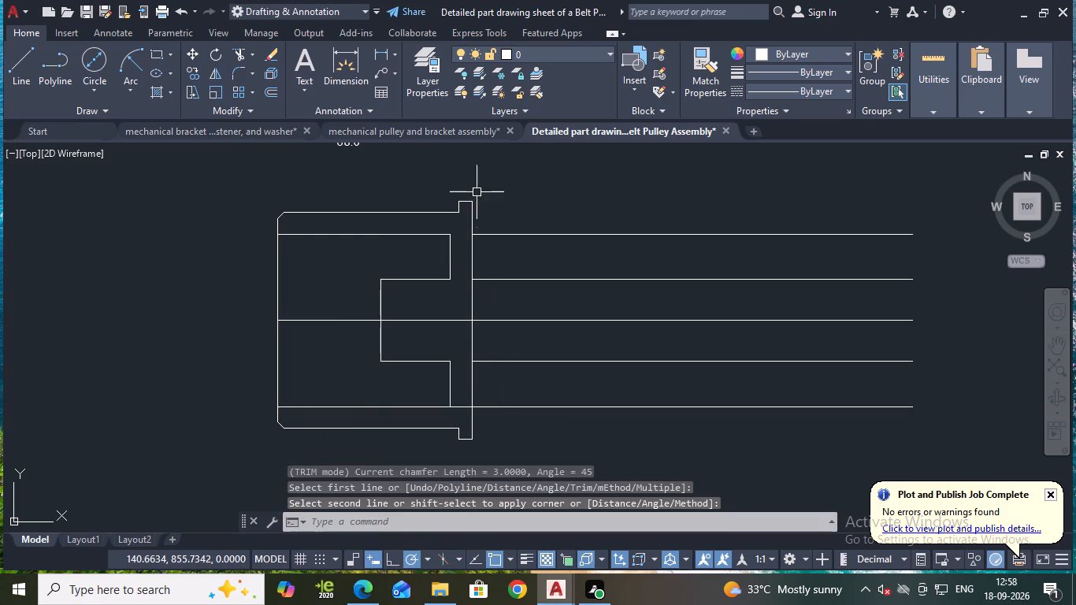
Chamfer the flange's upper and lower right-hand outer corners with the same length 3 and angle 45.
scroll(477, 185, up, 2)
key(space)
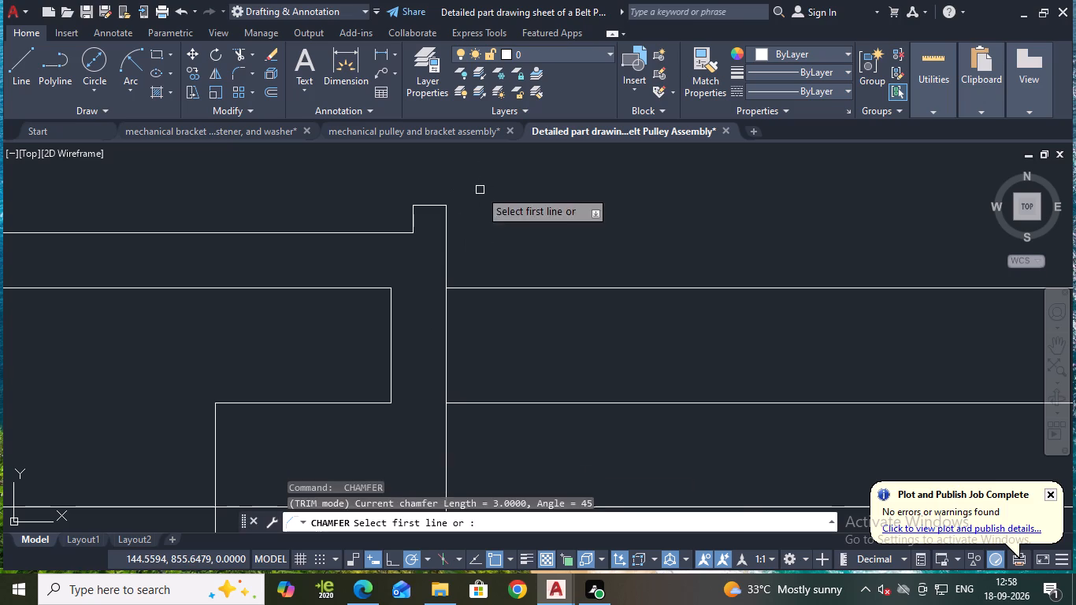
click(435, 207)
click(445, 213)
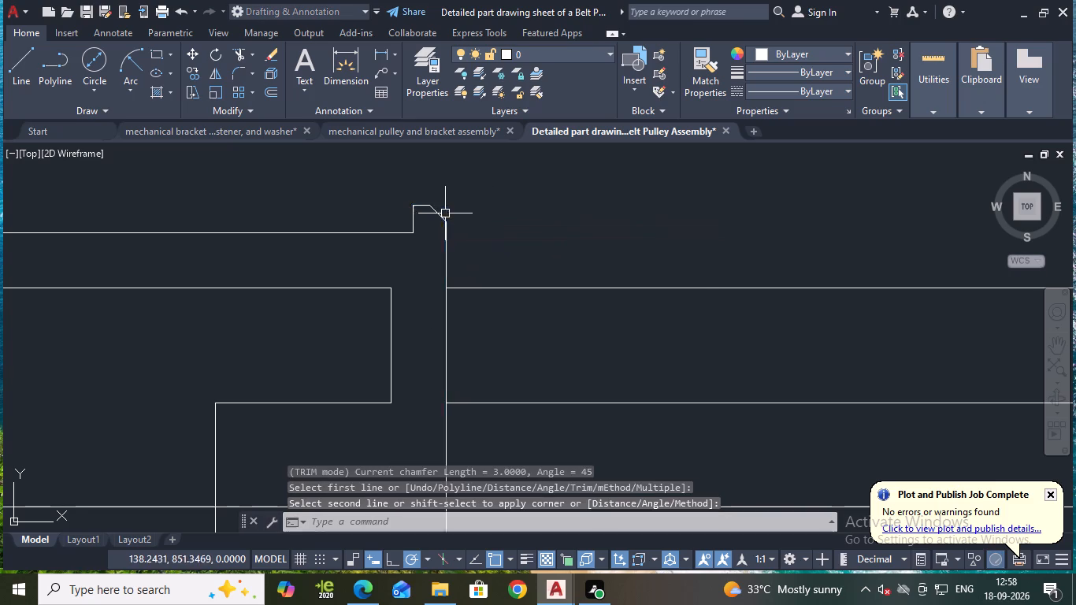
scroll(463, 217, down, 2)
middle_drag(517, 456, 508, 354)
scroll(462, 367, up, 2)
key(space)
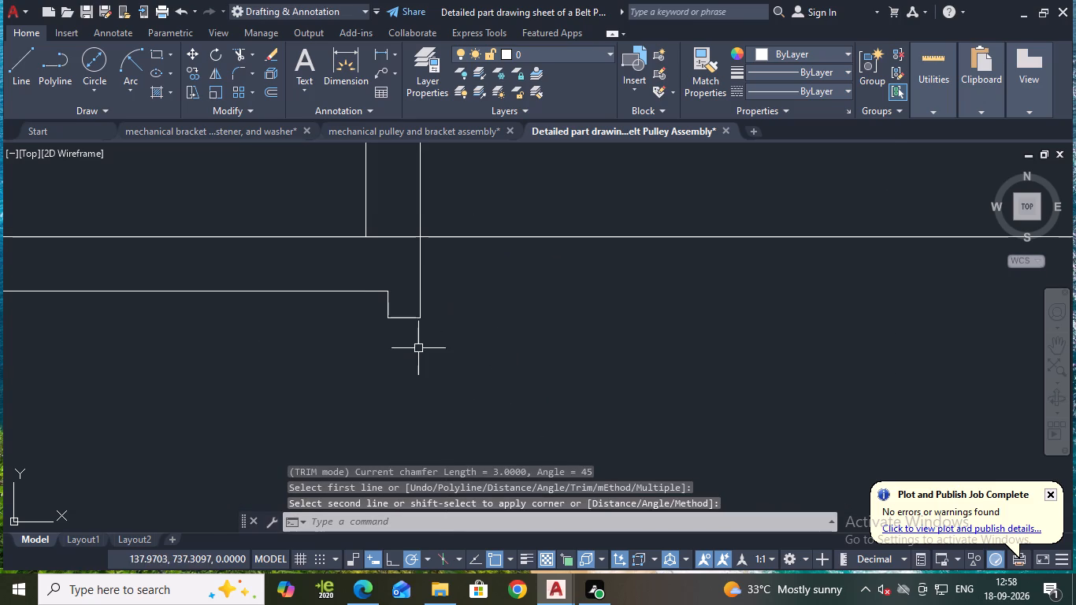
click(421, 284)
click(406, 322)
scroll(465, 312, down, 1)
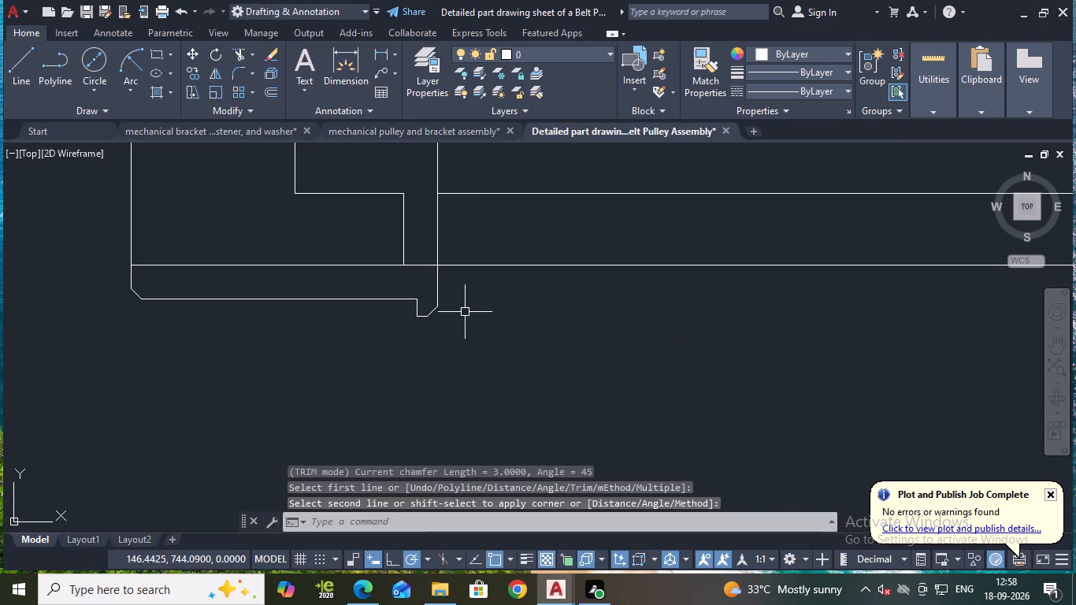
scroll(488, 321, down, 1)
middle_drag(505, 326, 527, 382)
key(Escape)
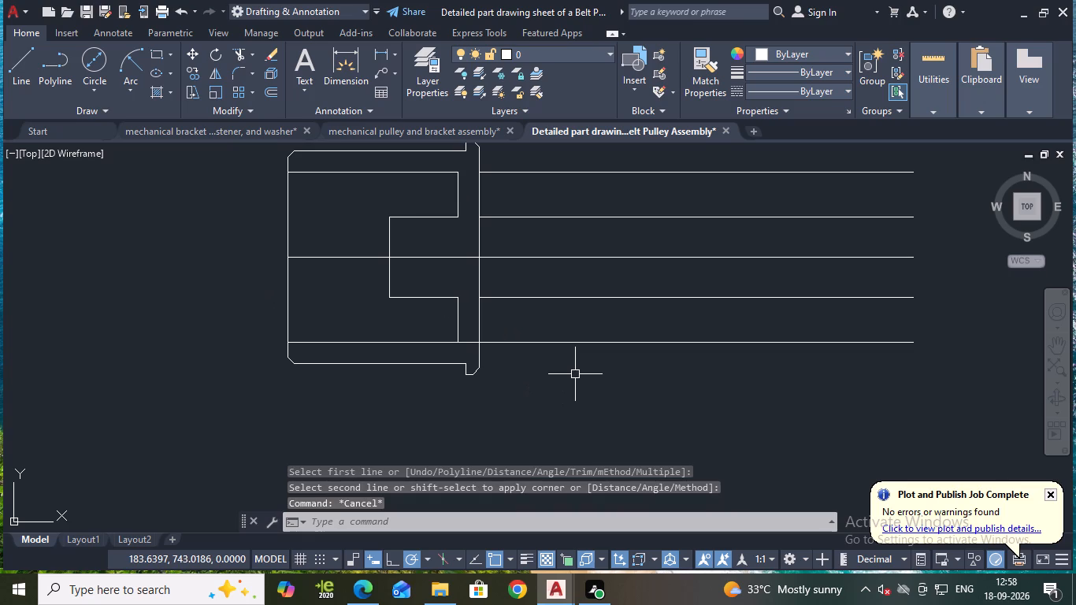
Save the drawing with the chamfered outline.
key(ctrl+s)
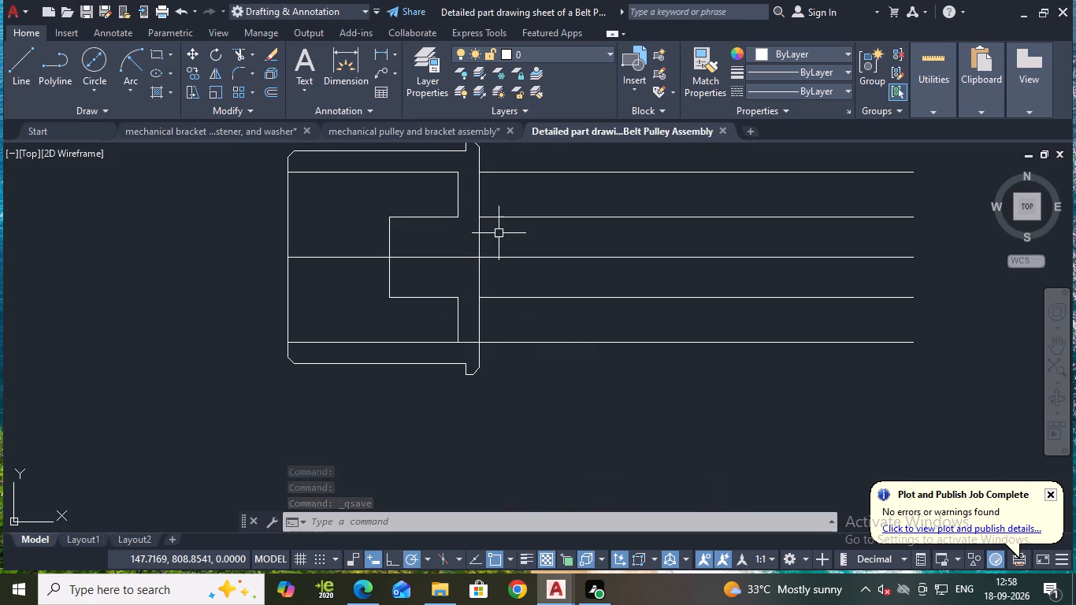
key(space)
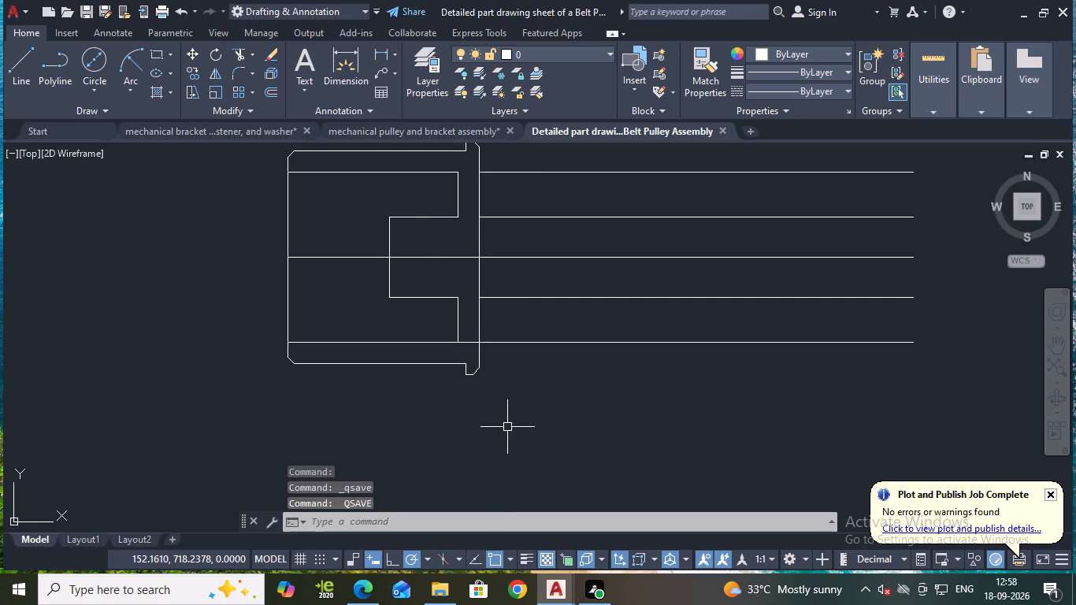
key(Escape)
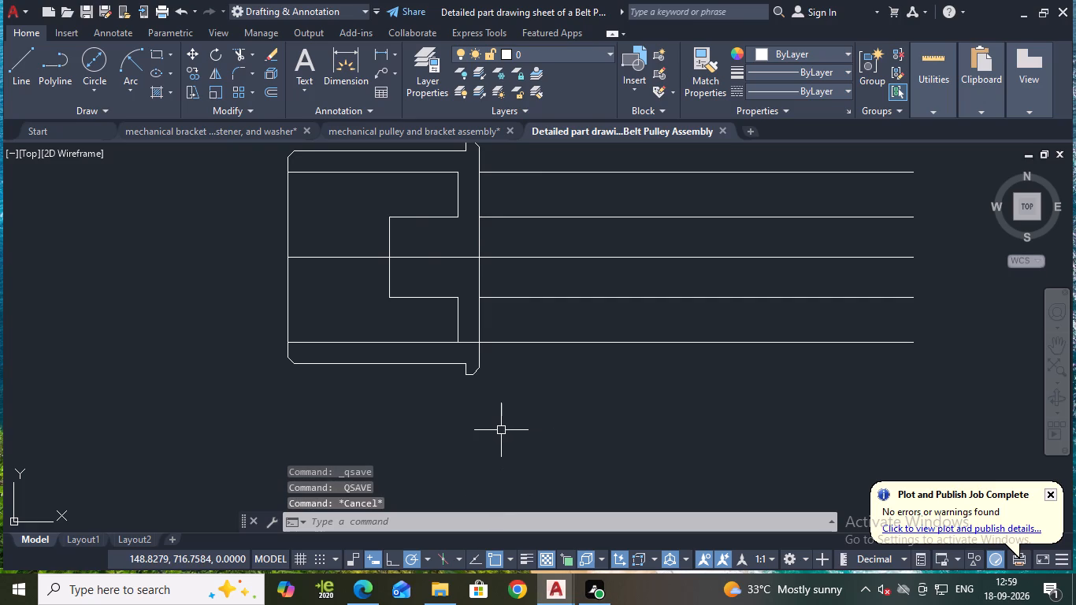
Chamfer the lower cavity's inner corner at the bottom wall with length 3 and angle 45, using the Multiple option.
text(ch)
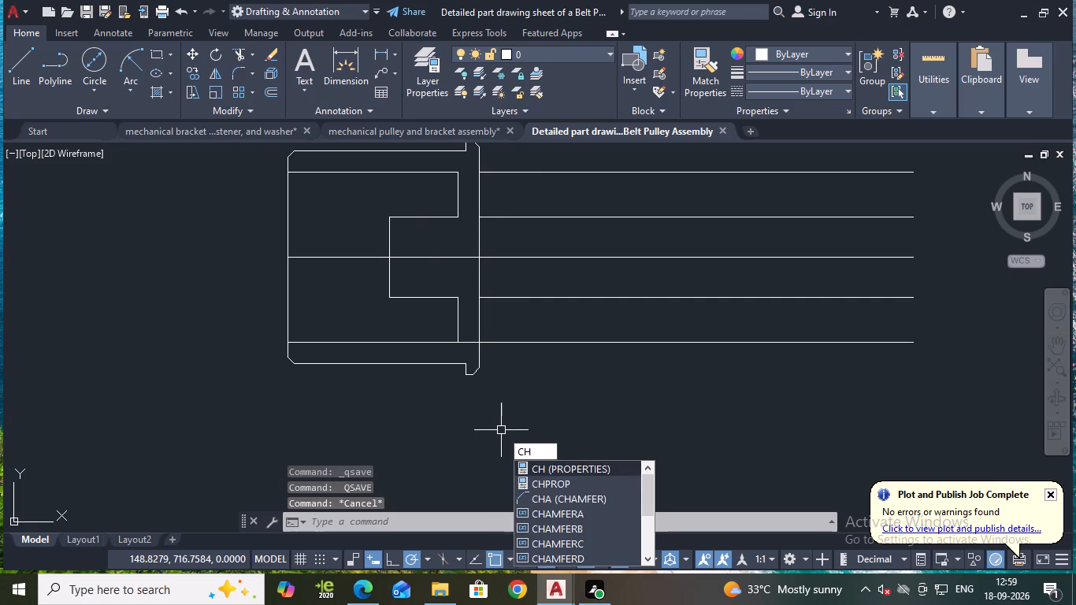
click(536, 499)
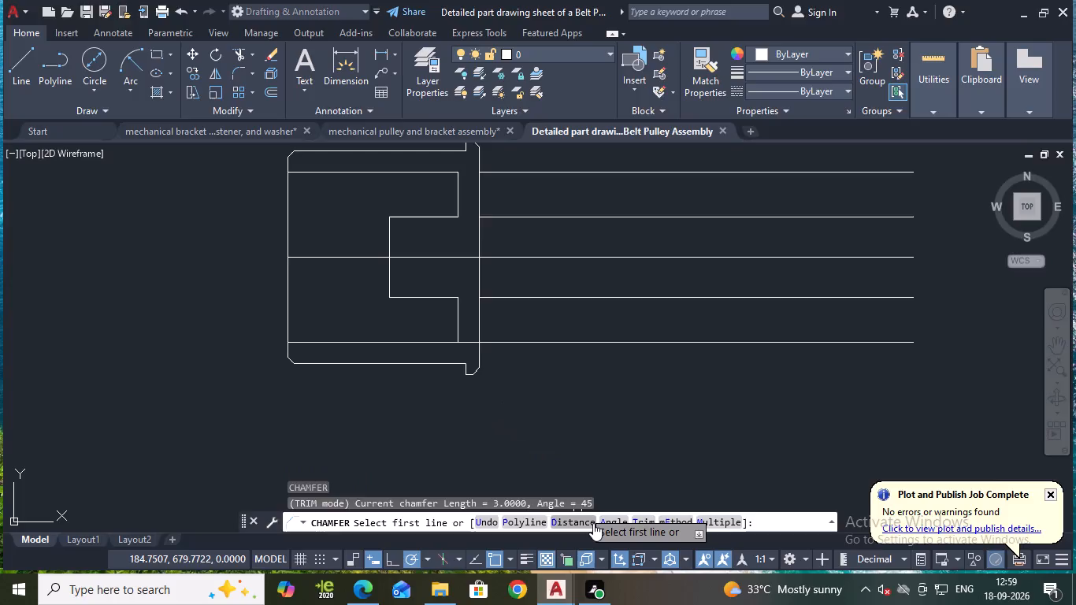
click(602, 522)
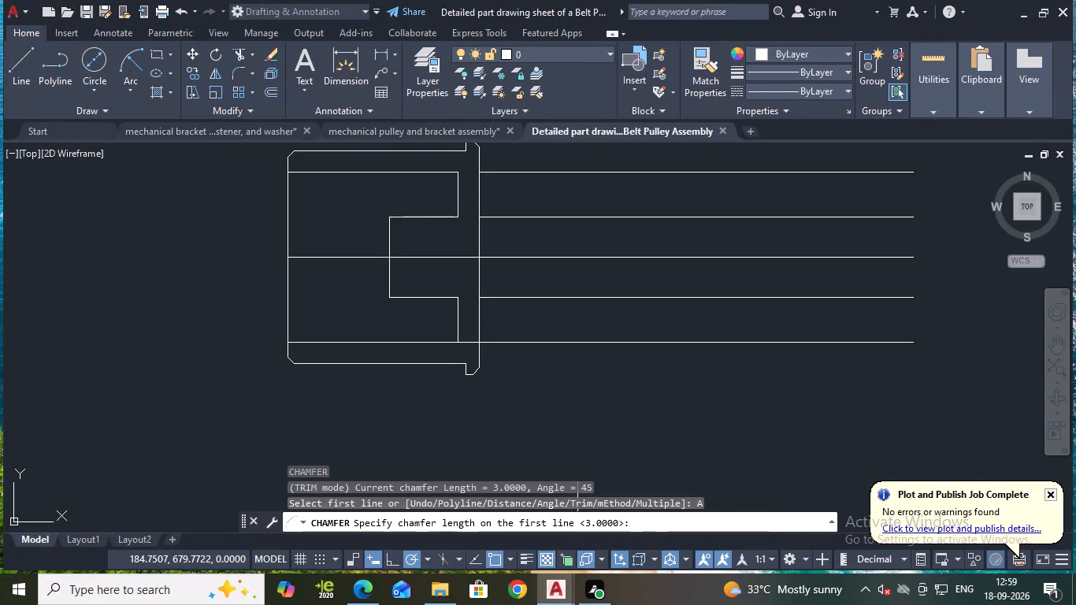
key(3)
key(Return)
text(45)
key(Return)
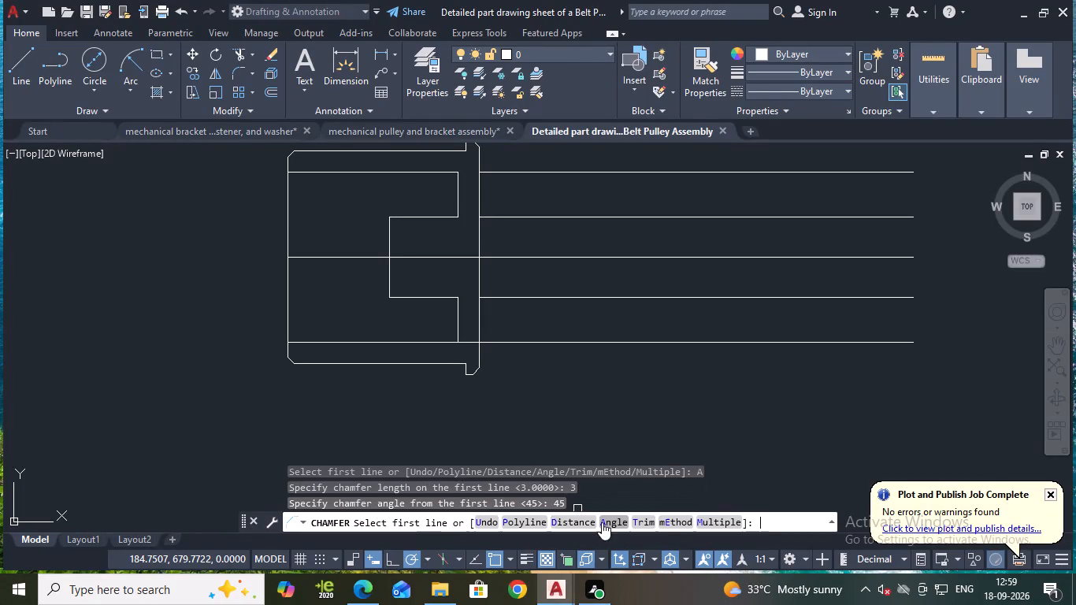
click(729, 521)
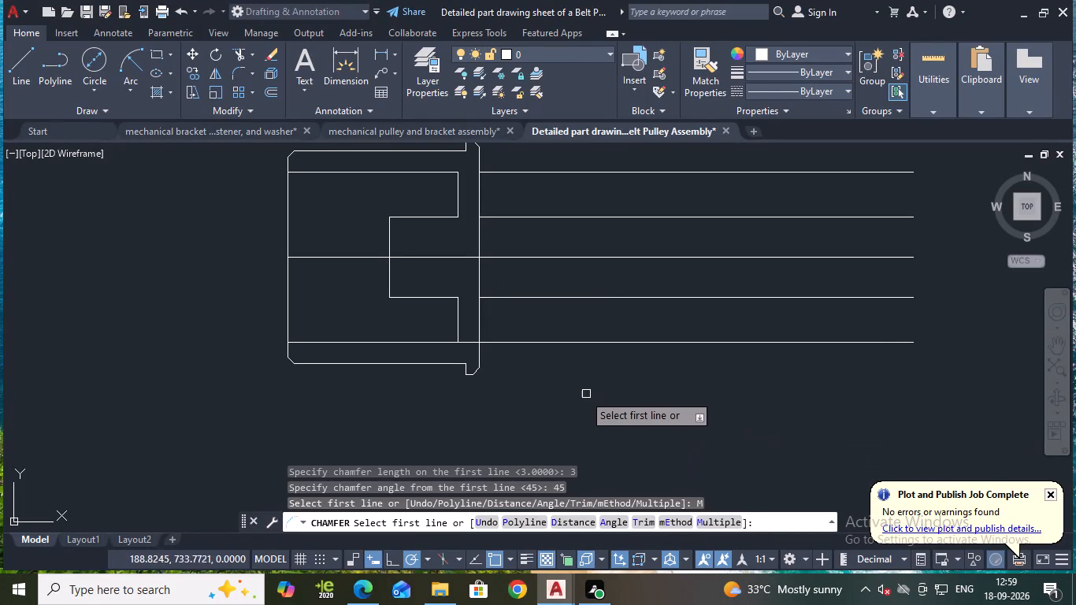
click(448, 337)
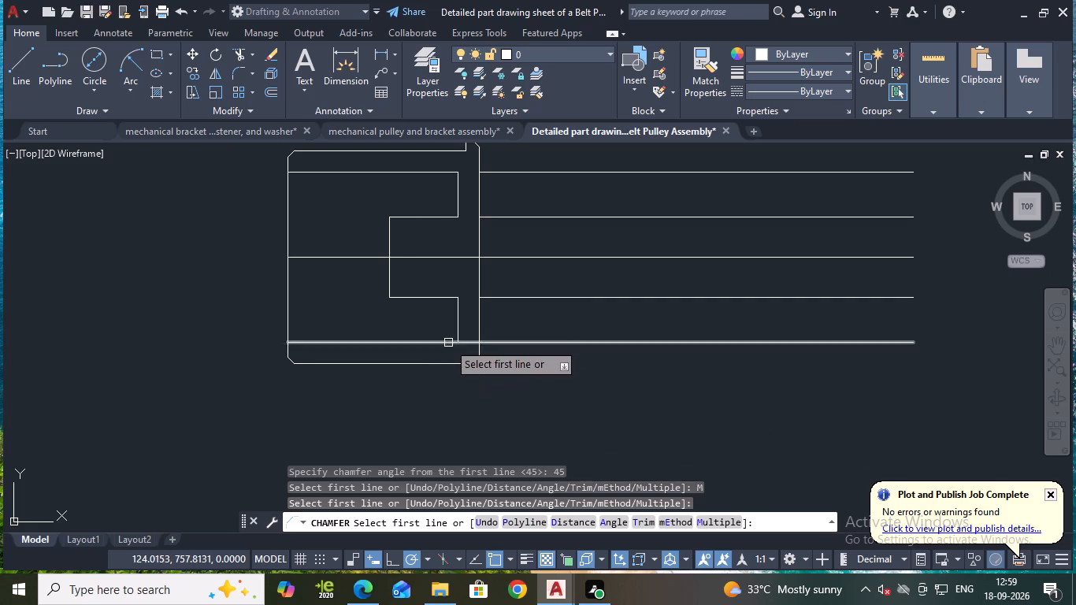
click(449, 343)
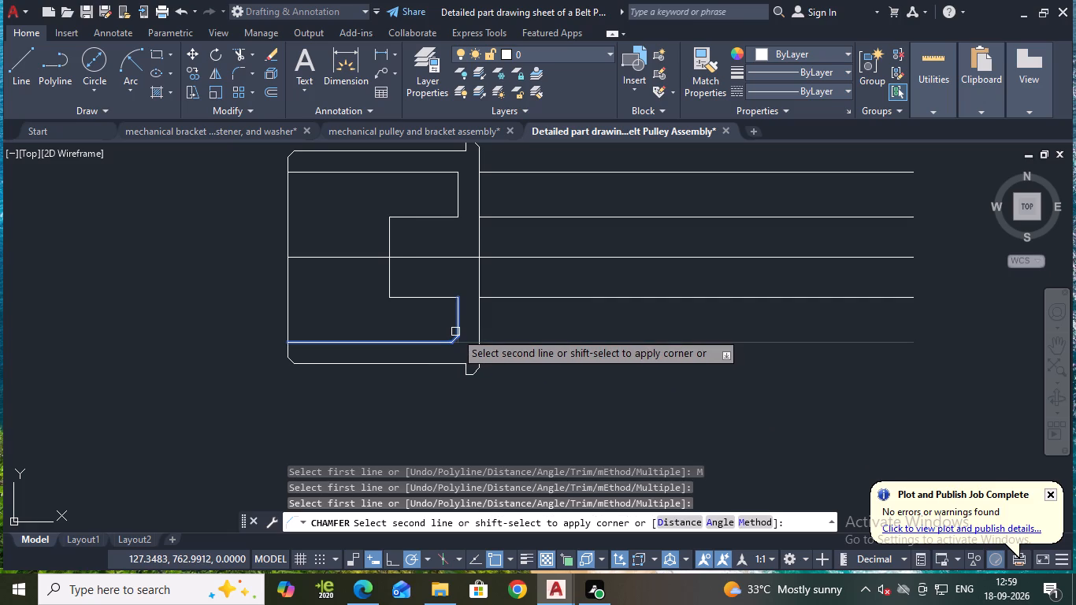
click(455, 332)
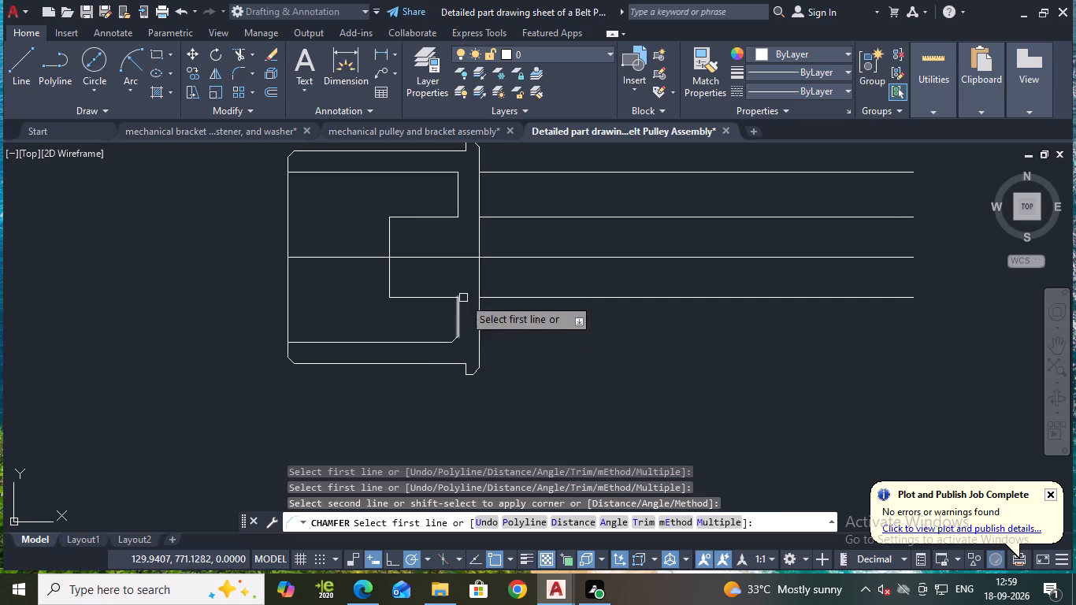
Chamfer the four remaining corners of the stepped central recess, two inner and two outer, with the same length 3 and angle 45.
click(388, 282)
click(393, 296)
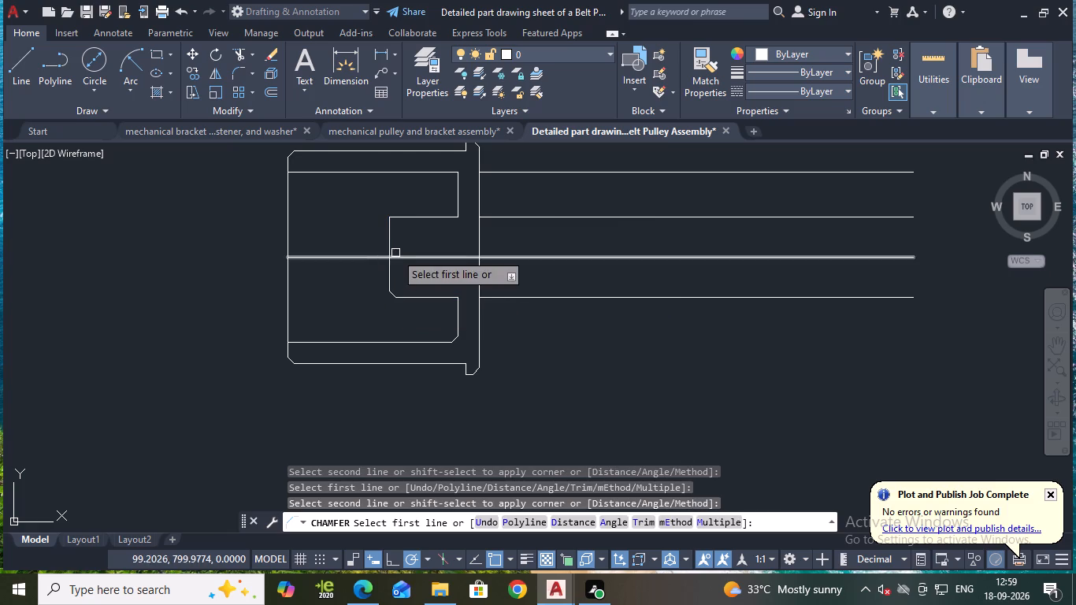
click(387, 233)
click(402, 218)
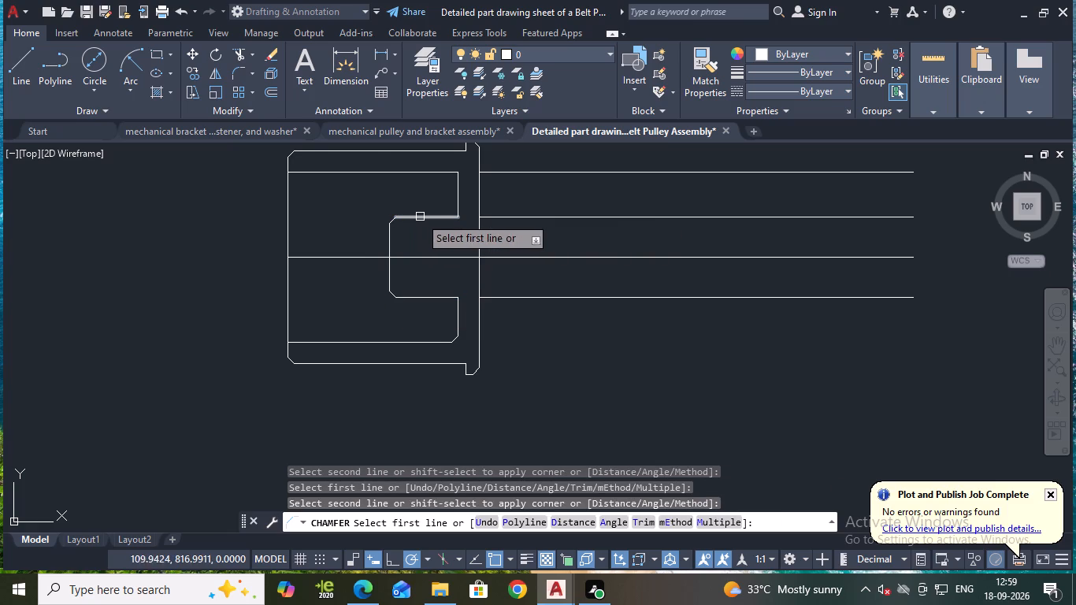
click(421, 217)
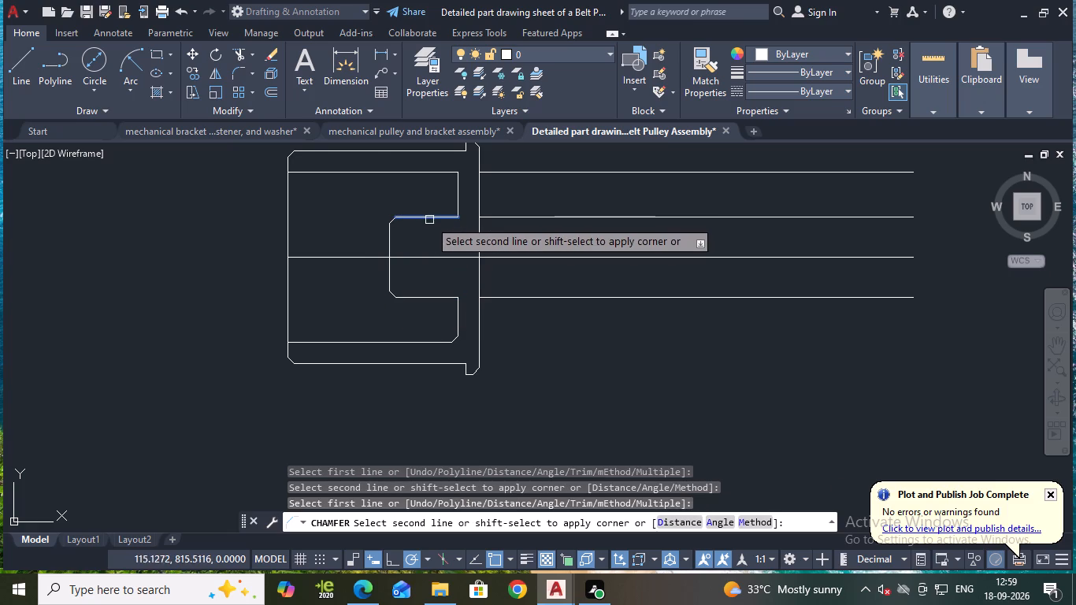
click(458, 210)
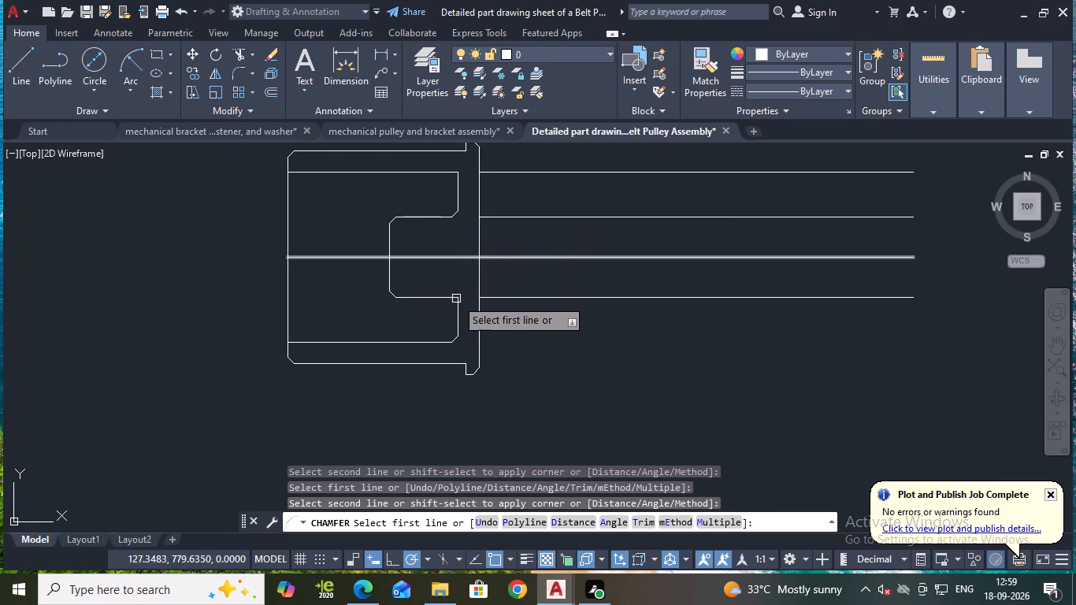
click(451, 297)
click(458, 310)
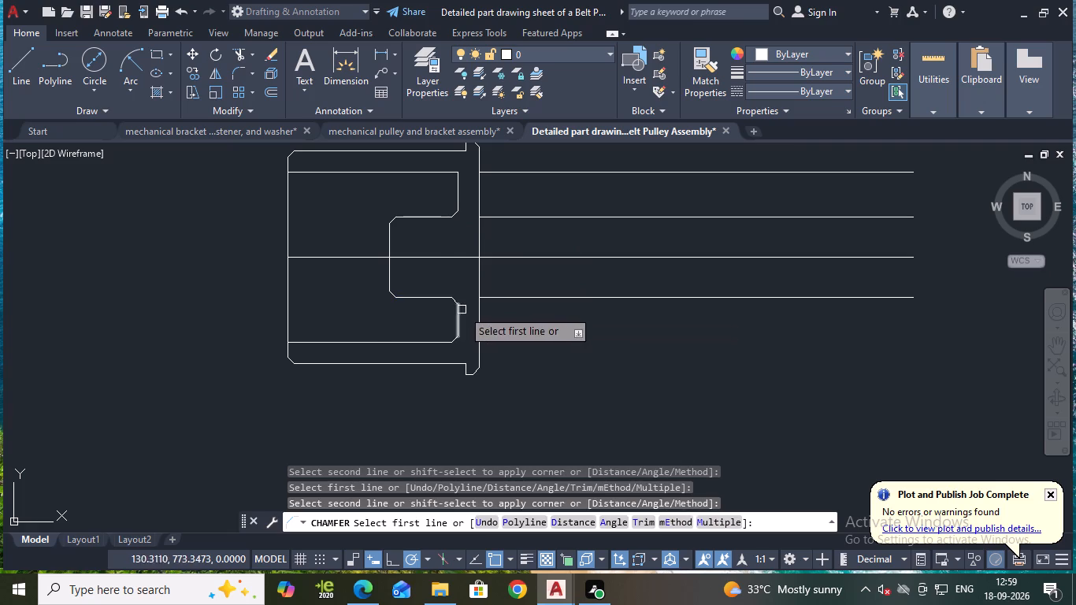
scroll(519, 317, down, 1)
middle_drag(531, 328, 540, 371)
scroll(536, 358, up, 1)
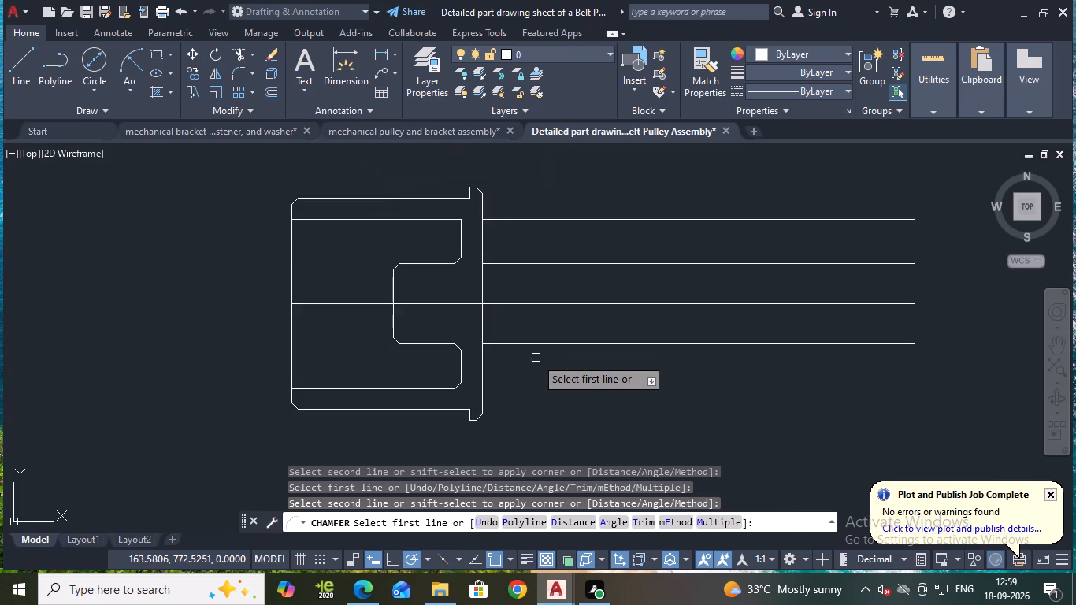
key(Escape)
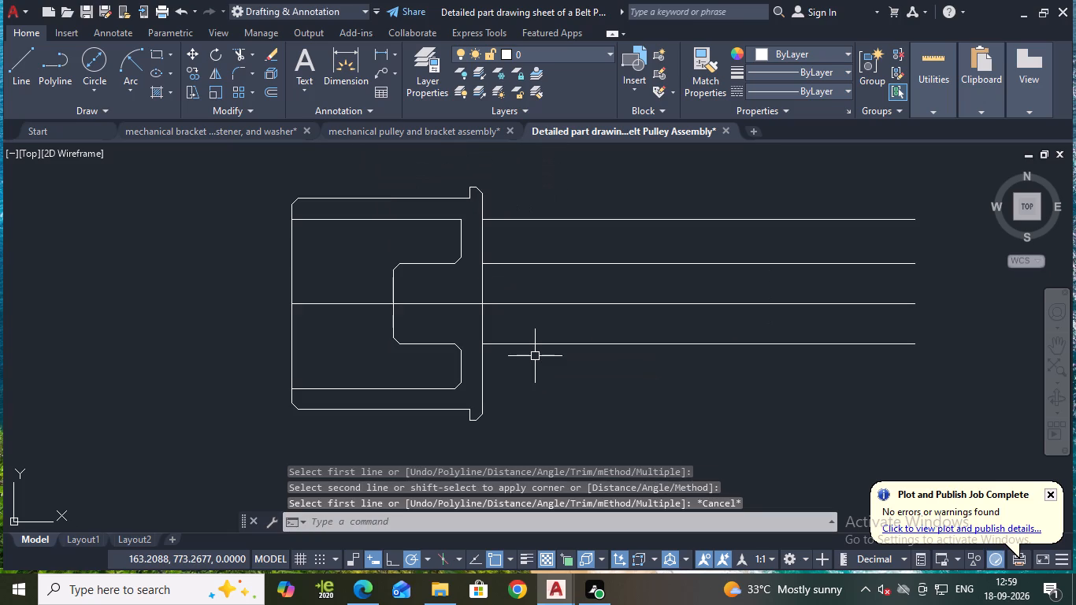
Save the drawing with the chamfered interior.
key(ctrl+s)
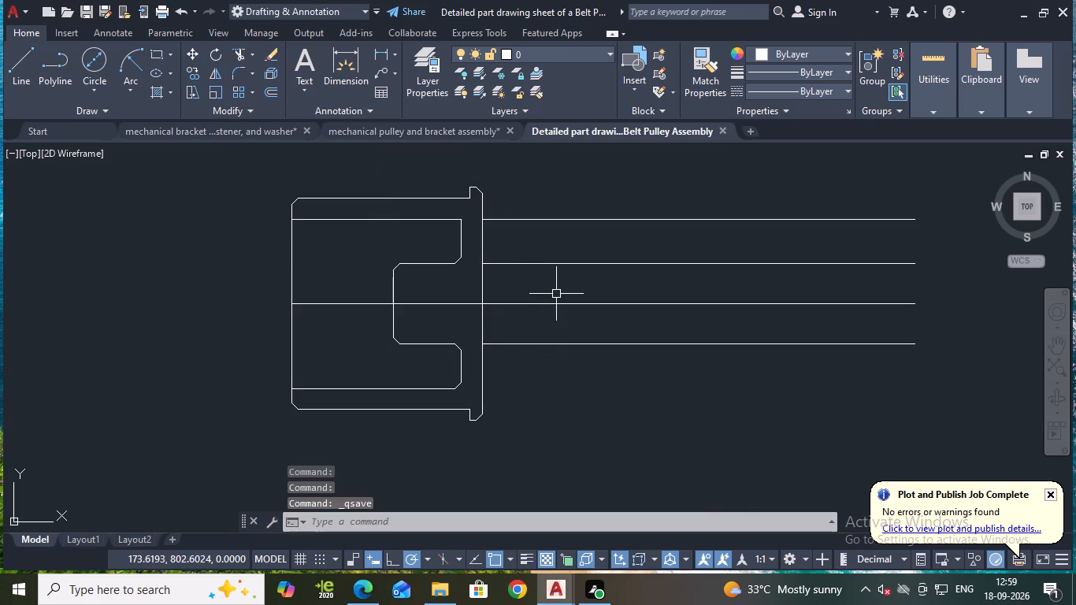
Draw a circle of diameter 110 centred on the extended centreline beside the flanged pulley view.
click(85, 54)
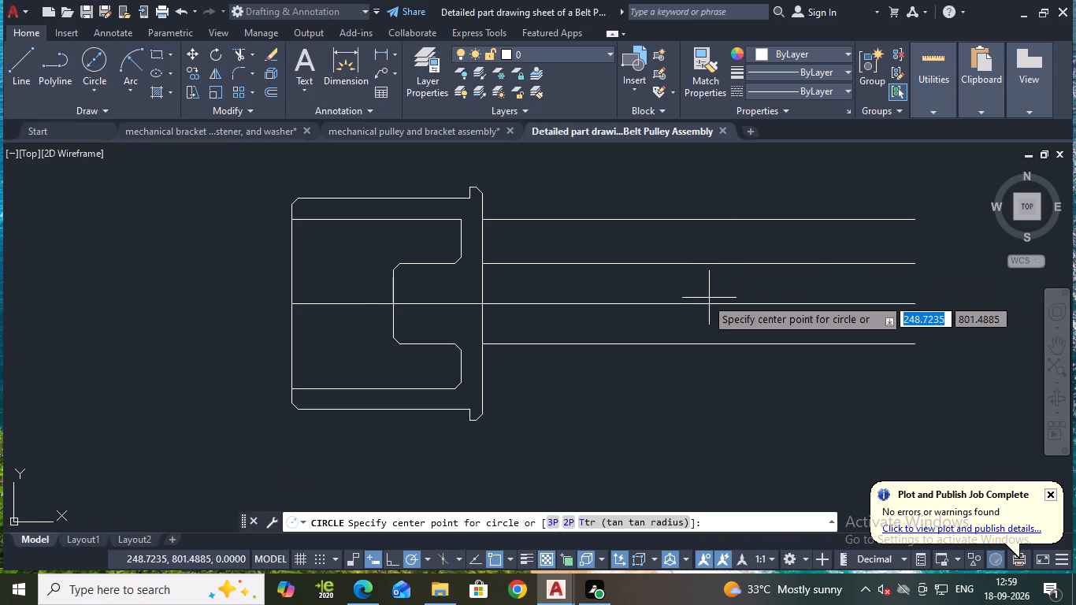
click(611, 304)
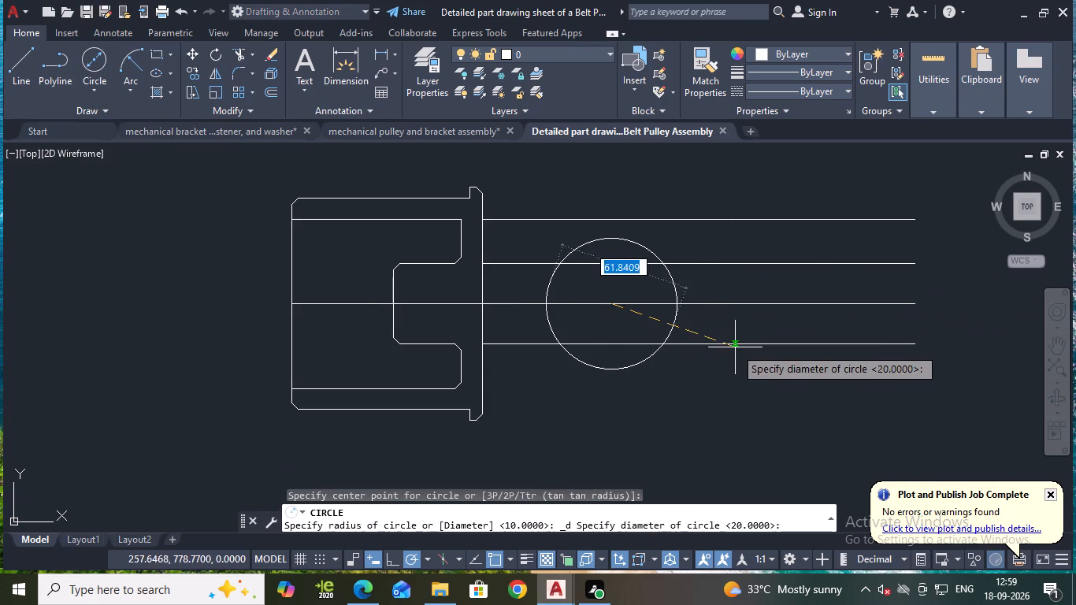
key(d)
key(Return)
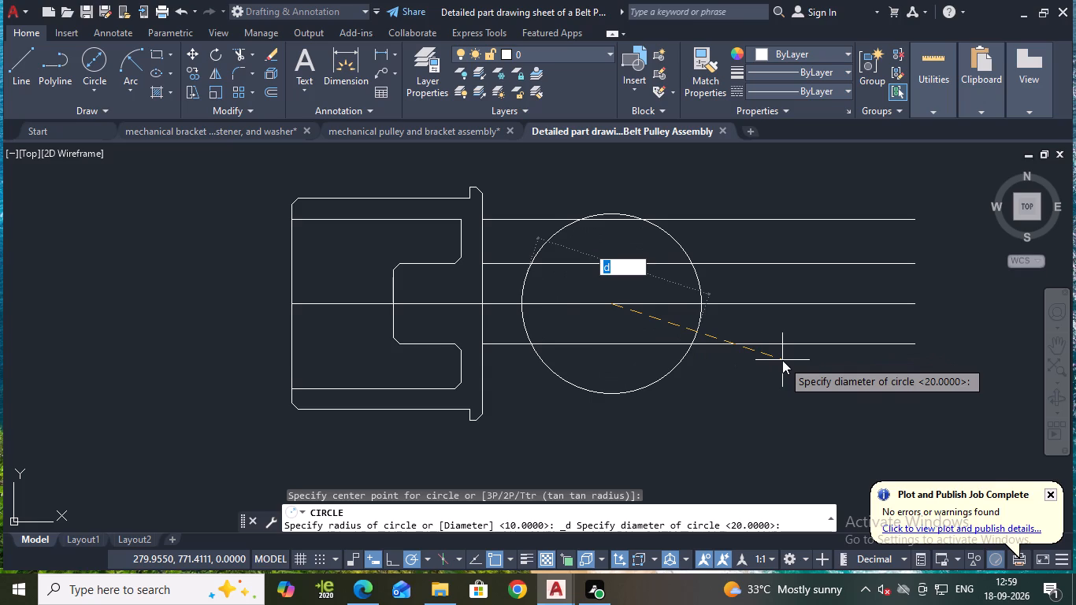
text(110)
key(Return)
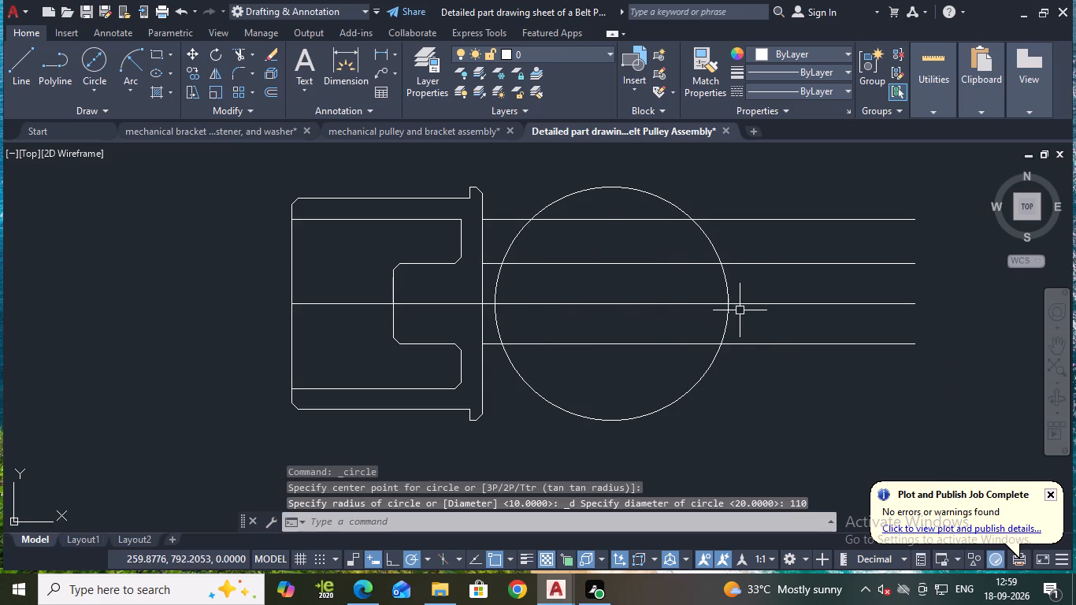
Move the 110 diameter circle about 23 units along the centreline, farther from the flange.
click(714, 247)
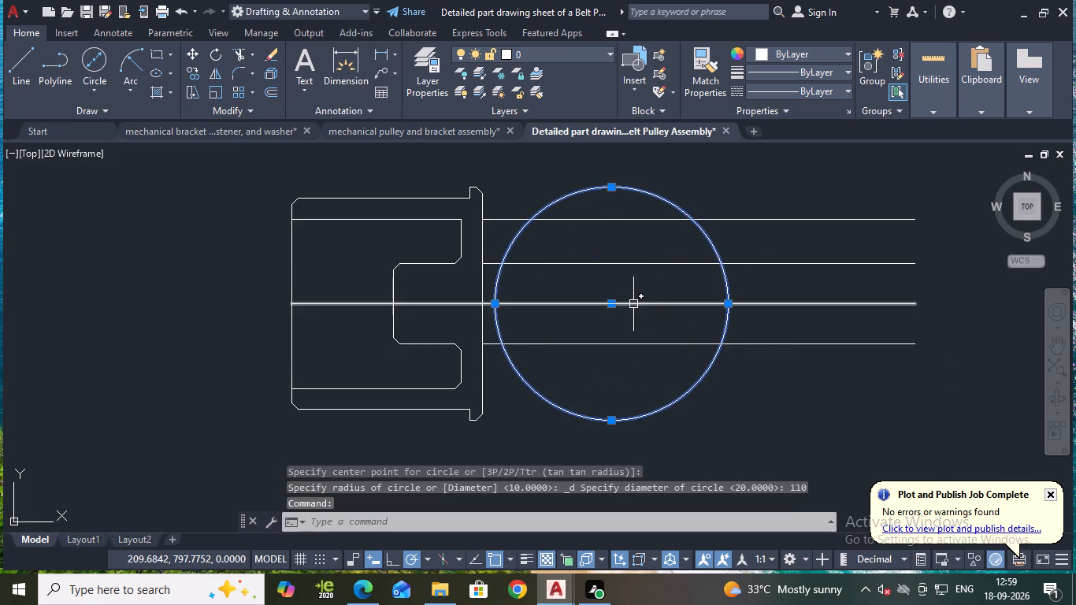
click(608, 305)
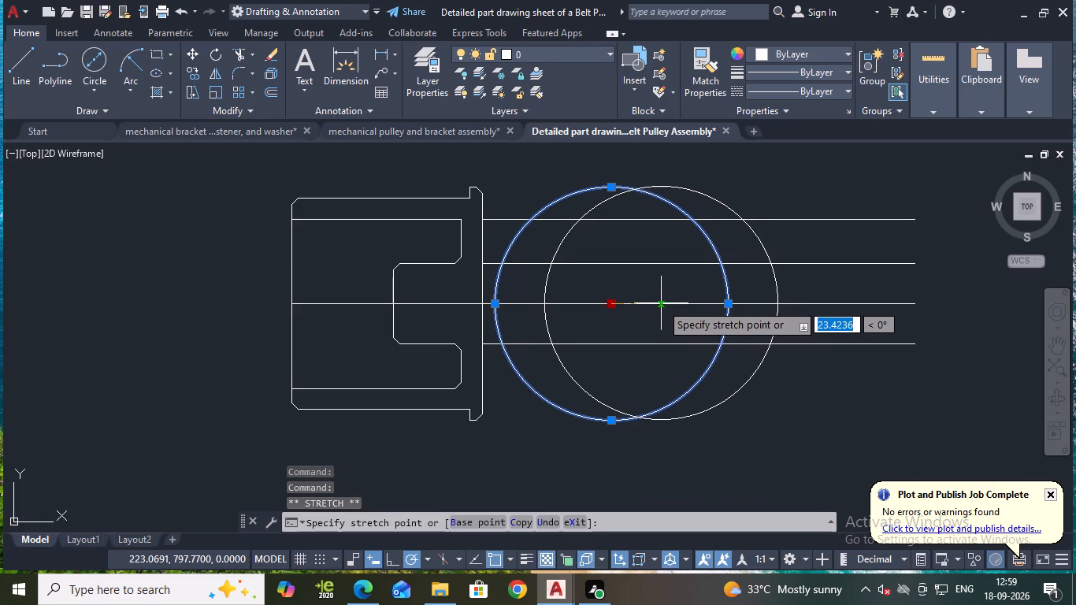
click(661, 304)
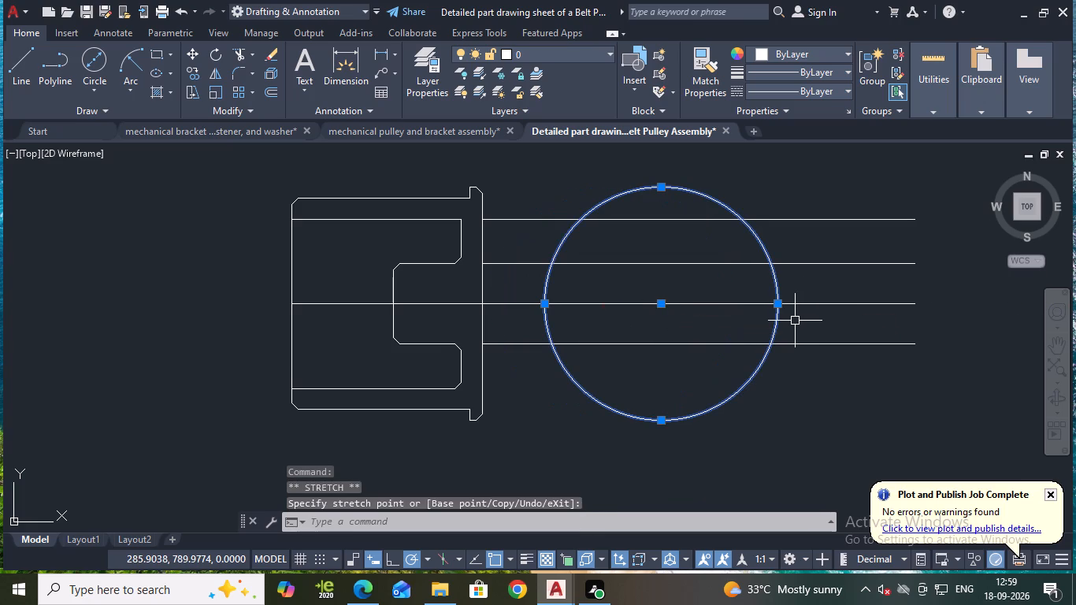
key(Escape)
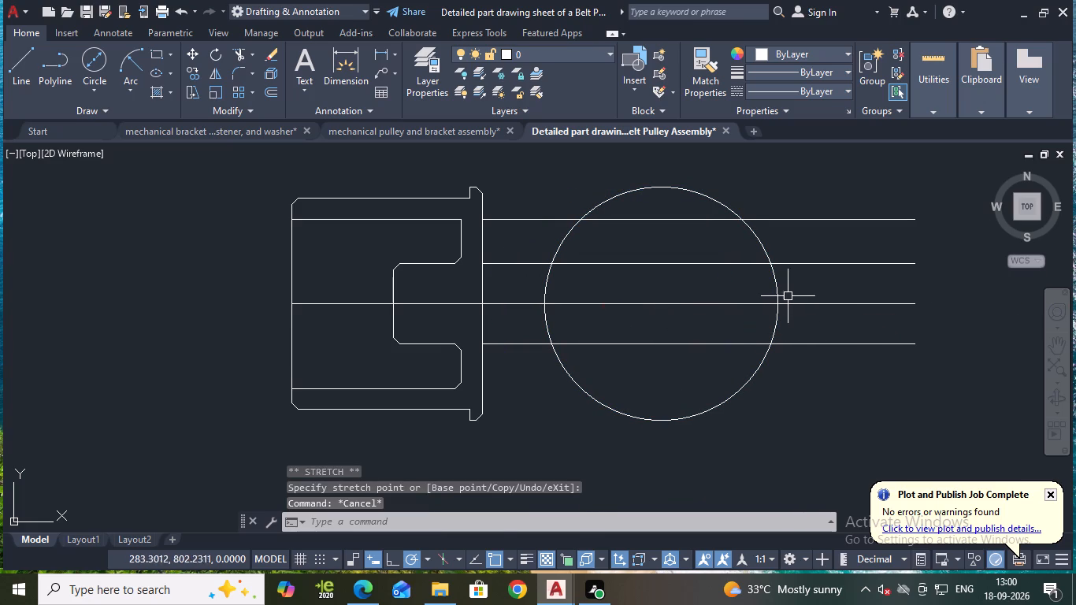
Trim the projection lines beyond the circle's far side, the lowest line inside the circle, and the whole uppermost line.
text(tr)
key(Return)
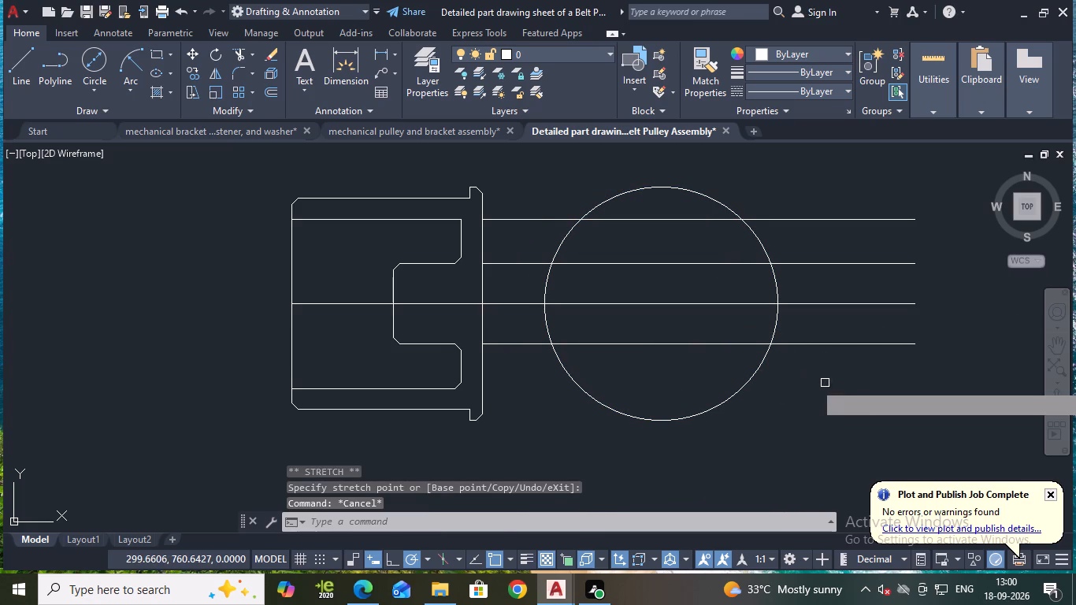
drag(818, 405, 792, 169)
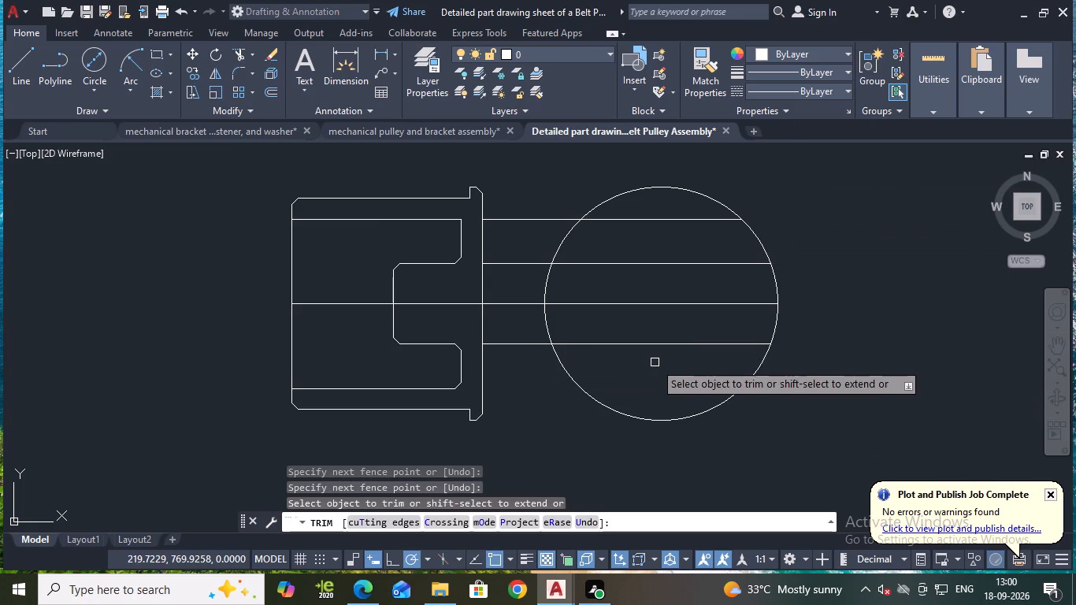
click(637, 346)
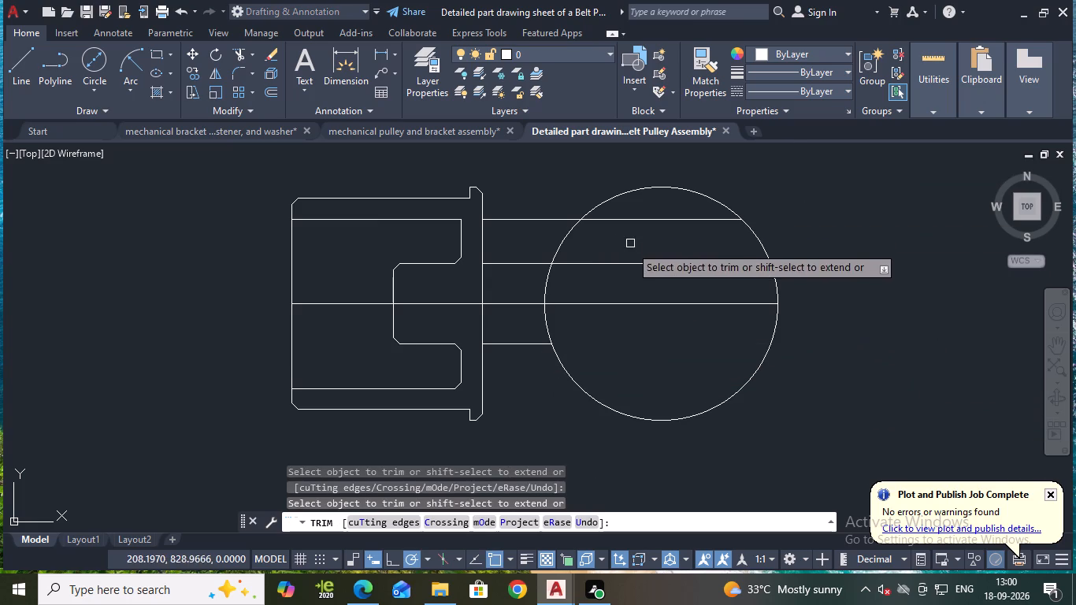
click(613, 221)
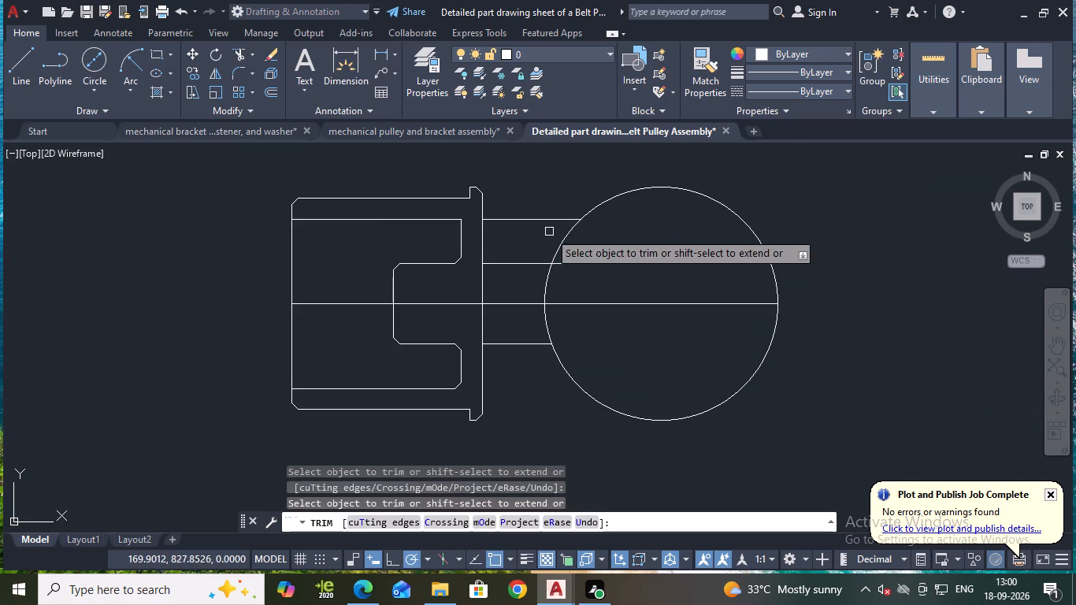
click(526, 219)
key(Escape)
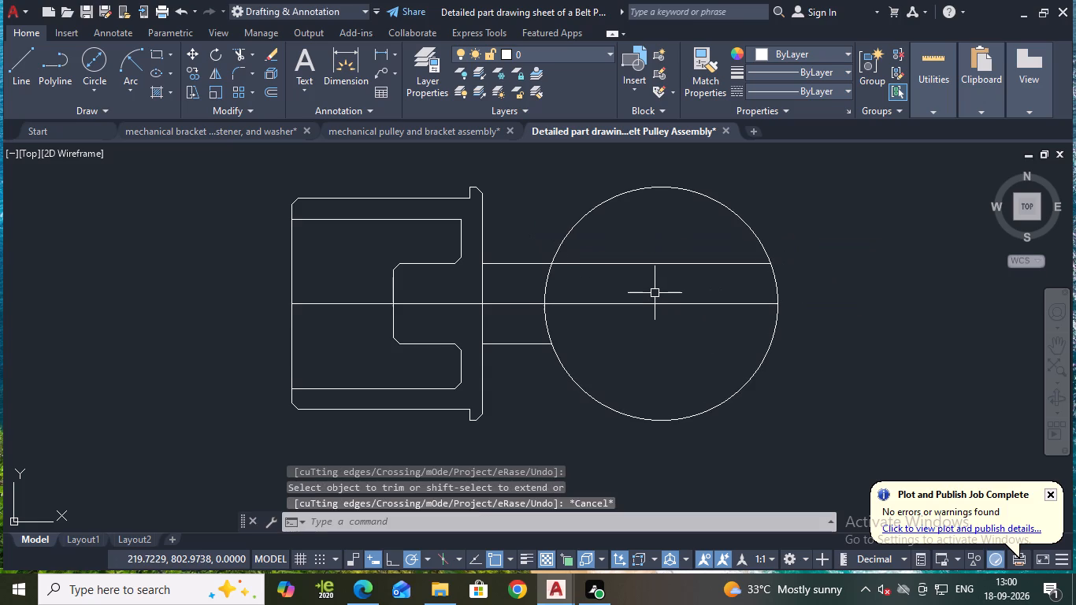
key(Escape)
Draw a concentric circle of diameter 100 inside the 110 diameter circle.
key(c)
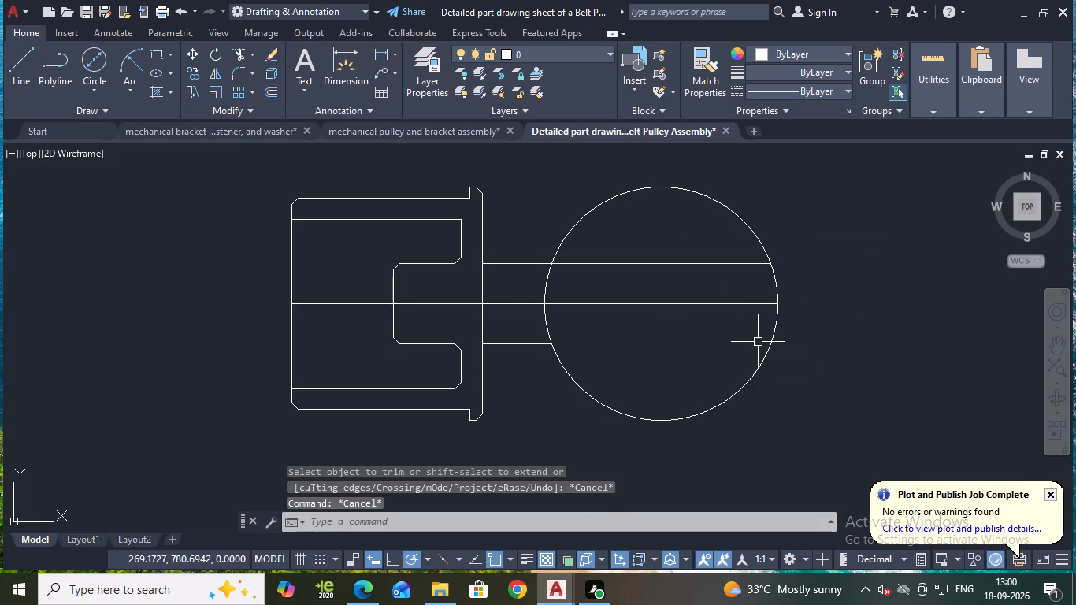
key(Return)
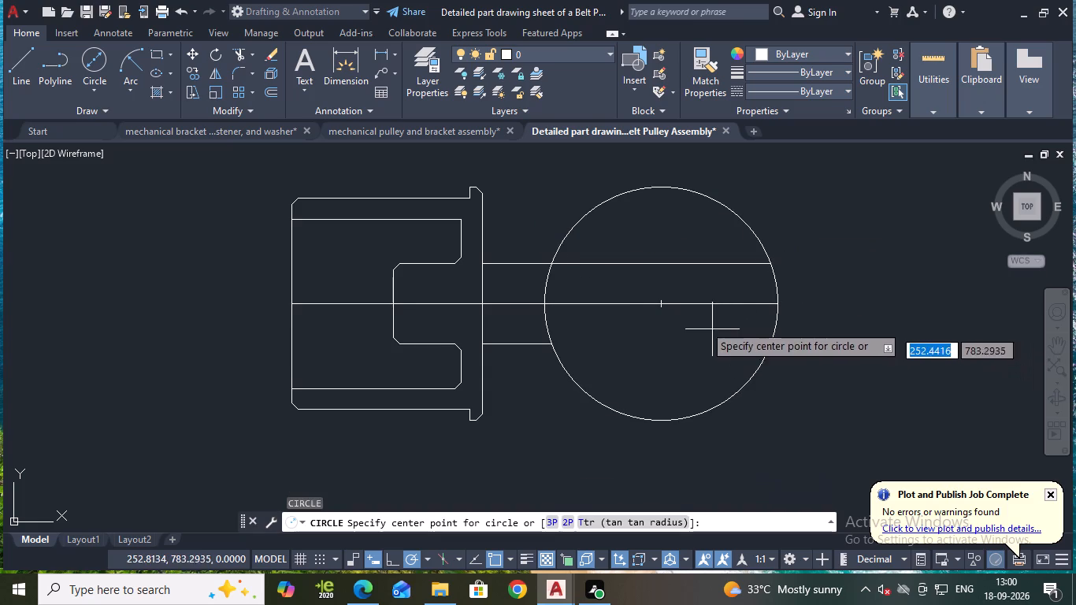
click(662, 302)
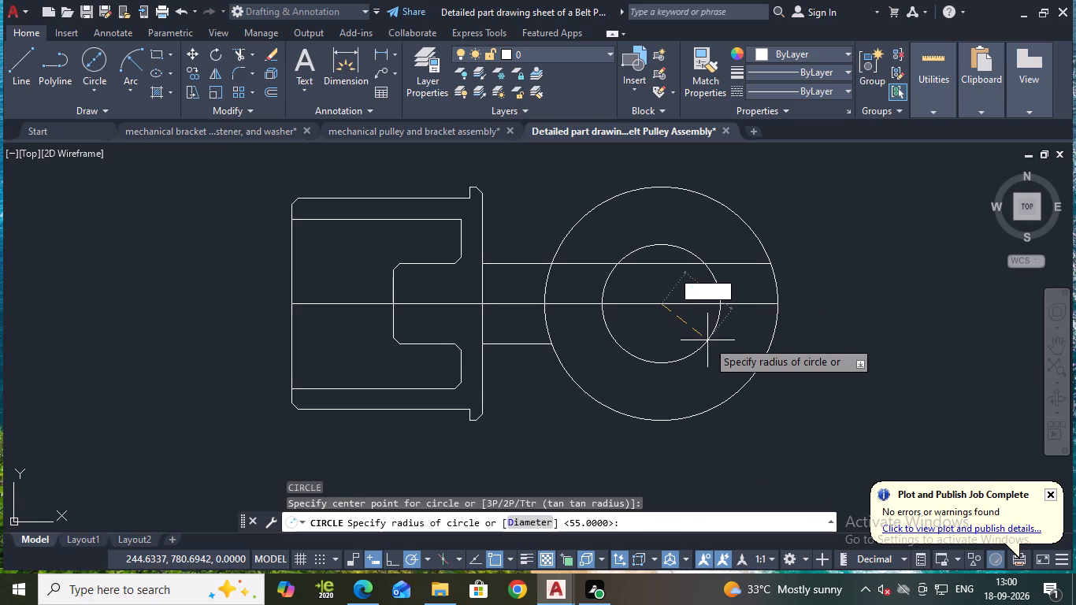
key(d)
key(Return)
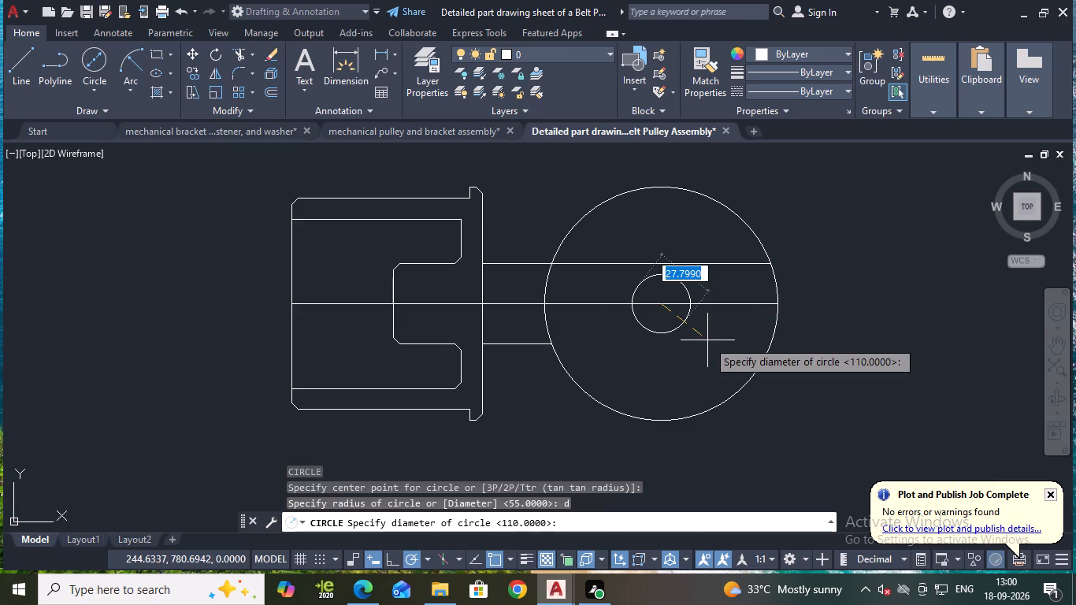
text(14)
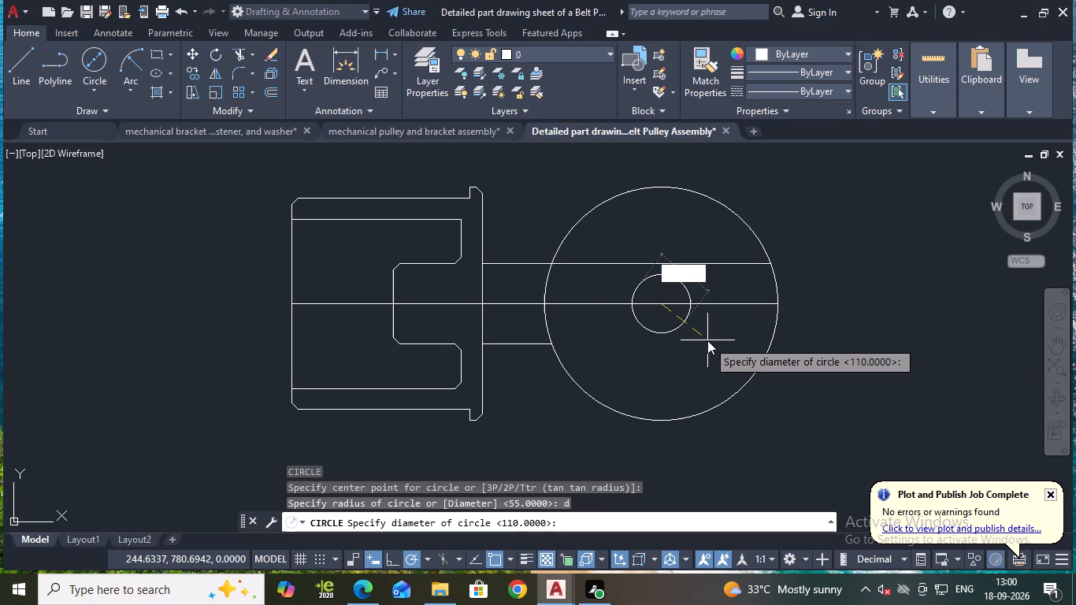
key(BackSpace)
text(00)
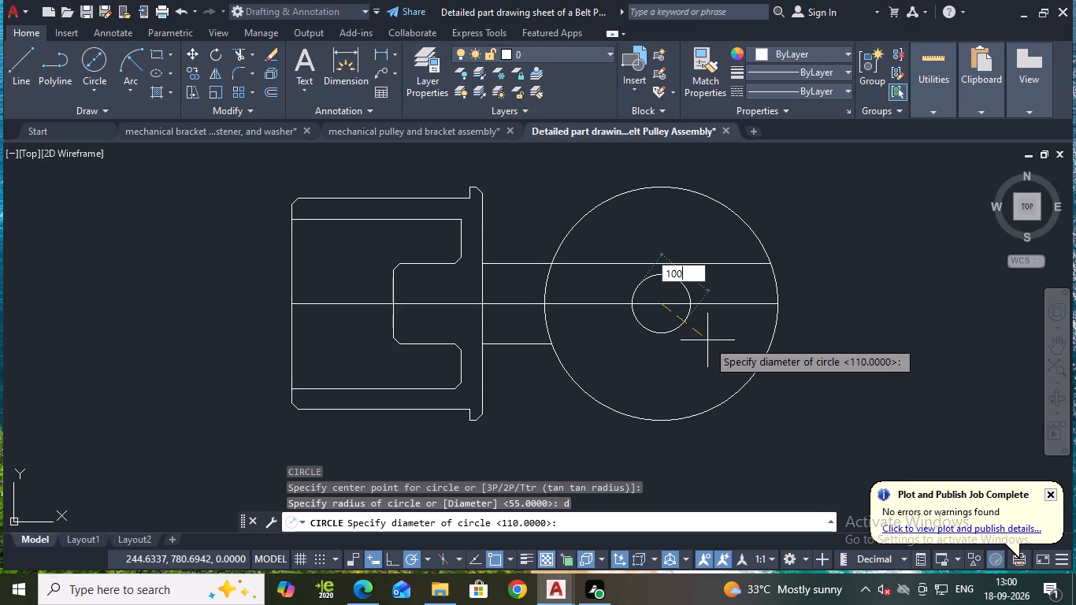
key(Return)
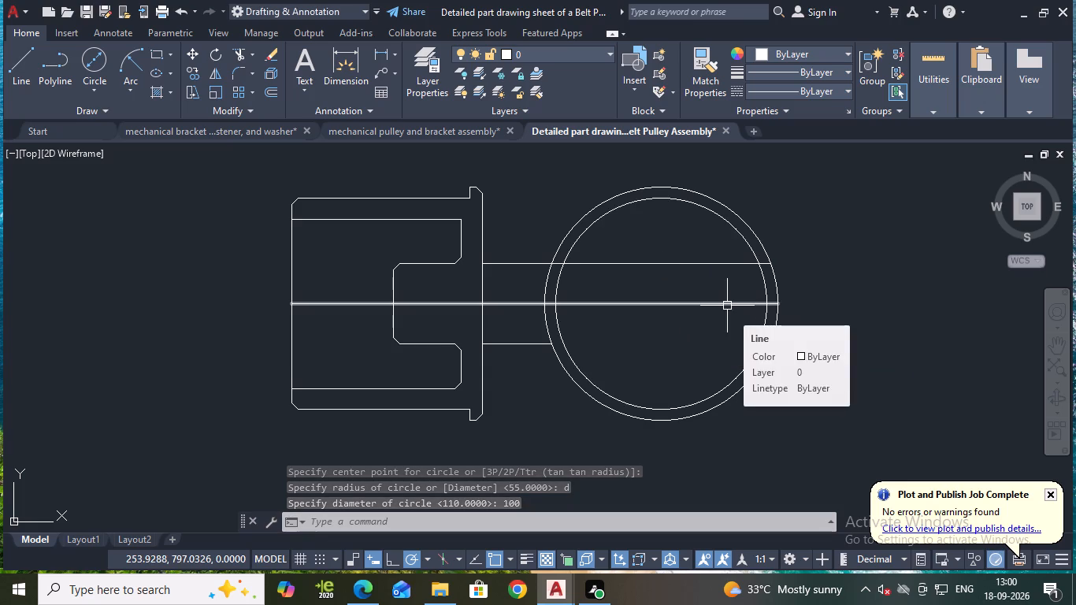
Draw a concentric circle of diameter 80 at the same centre of the end view.
key(space)
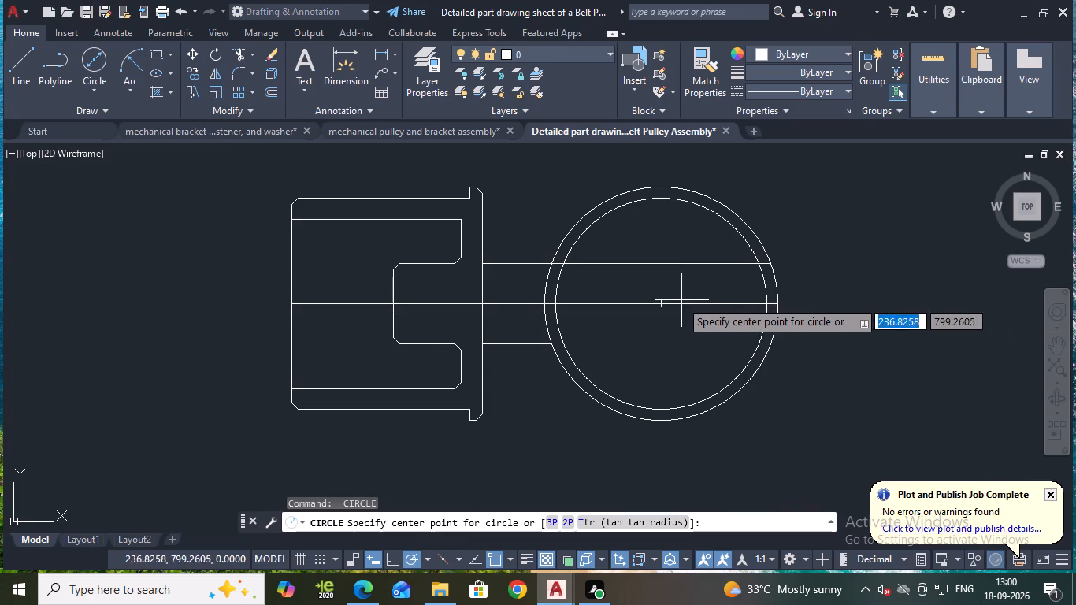
click(660, 306)
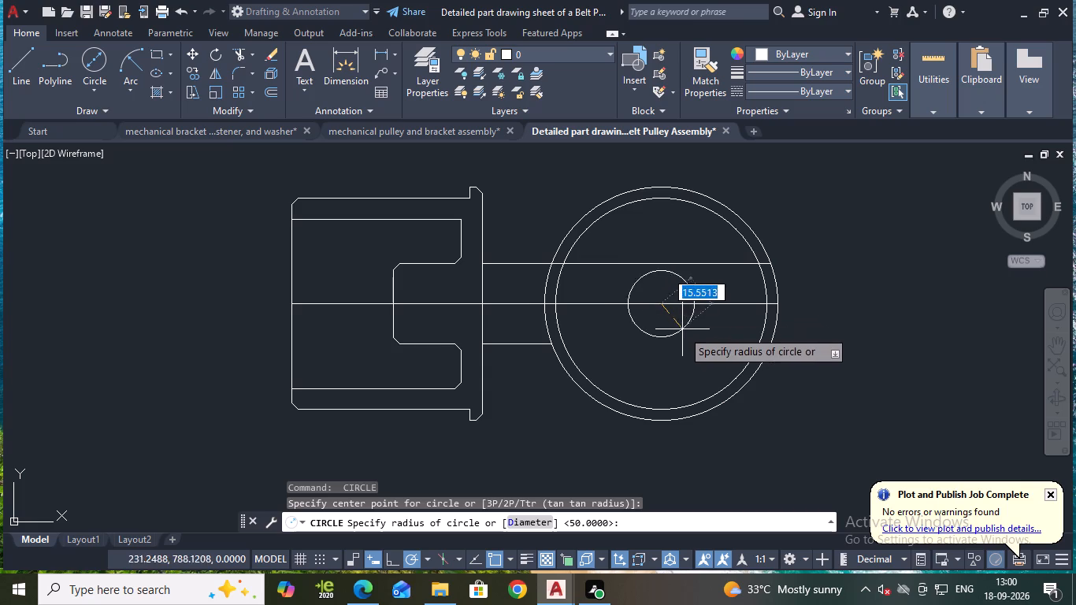
key(d)
key(Return)
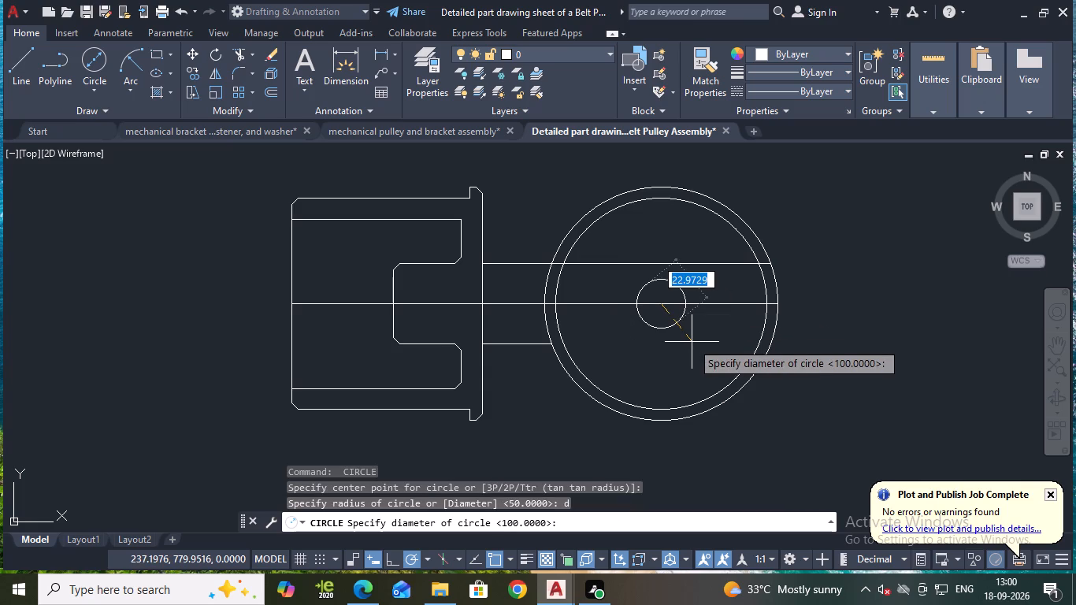
text(80)
key(Return)
Draw a concentric circle of diameter 38 at the same centre of the end view.
key(space)
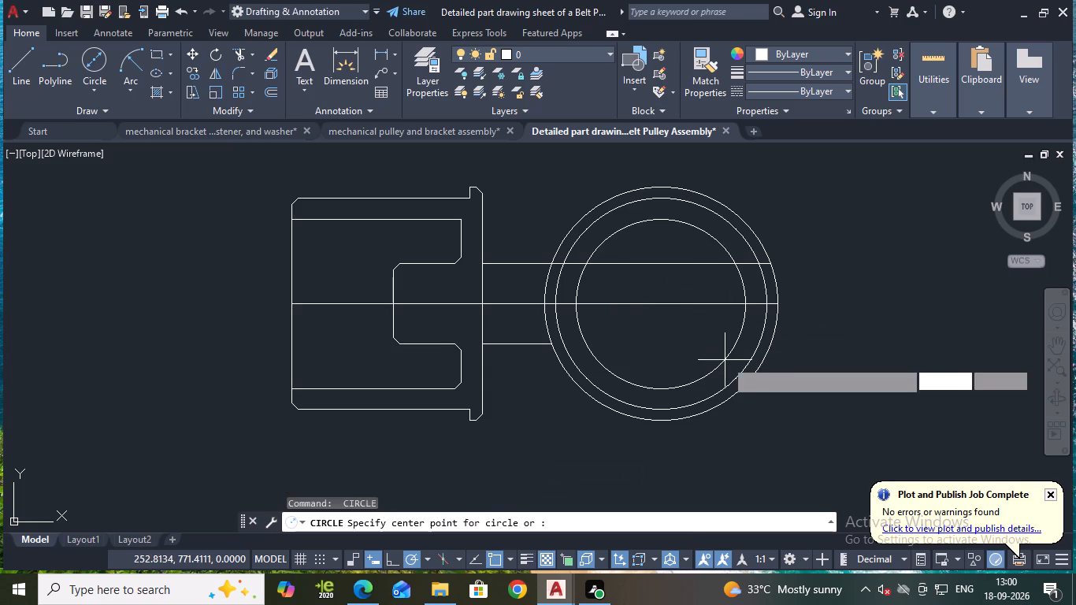
click(661, 302)
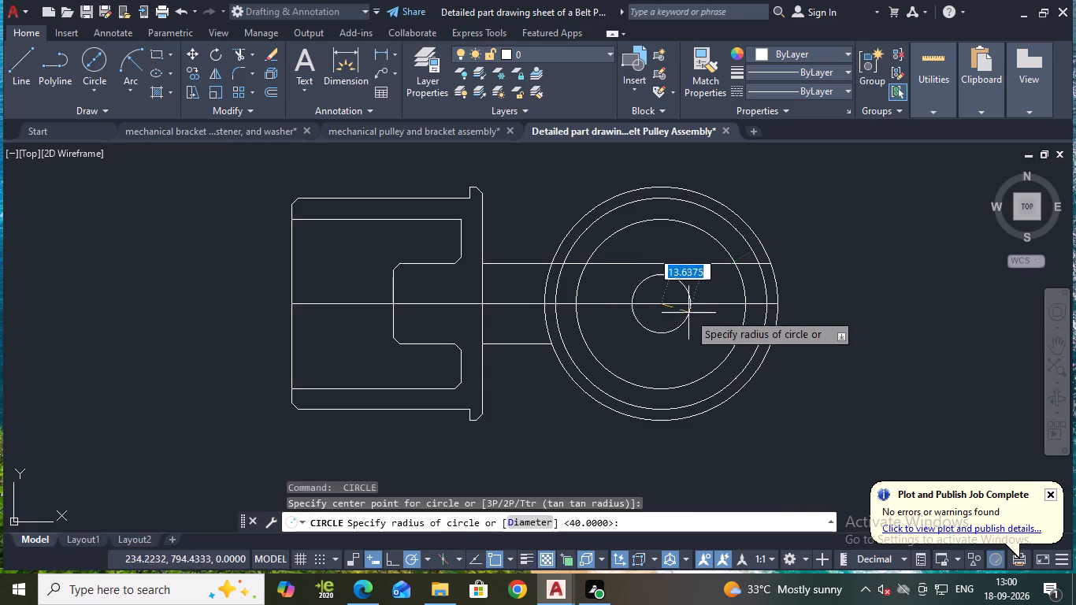
key(d)
key(Return)
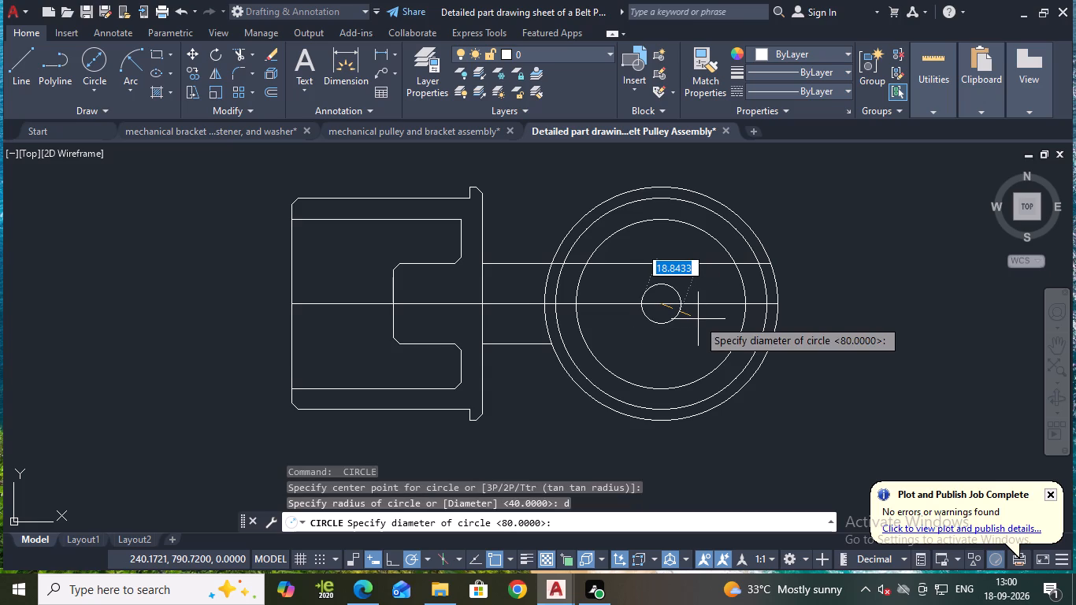
text(38)
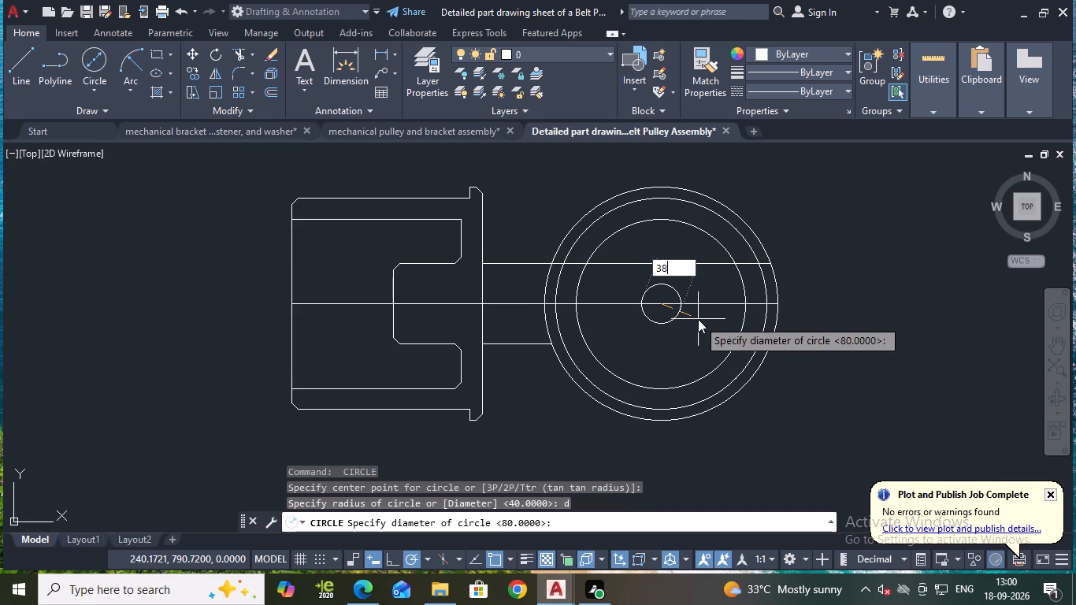
key(Return)
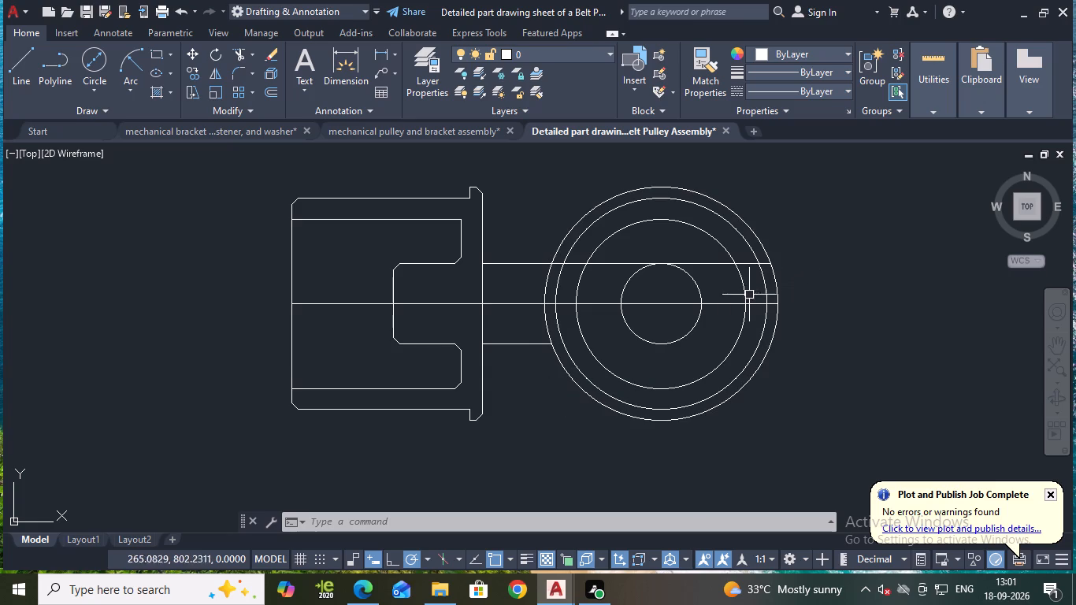
Erase the remaining upper and lower projection lines between the flange and the end view, keeping the centreline.
click(707, 265)
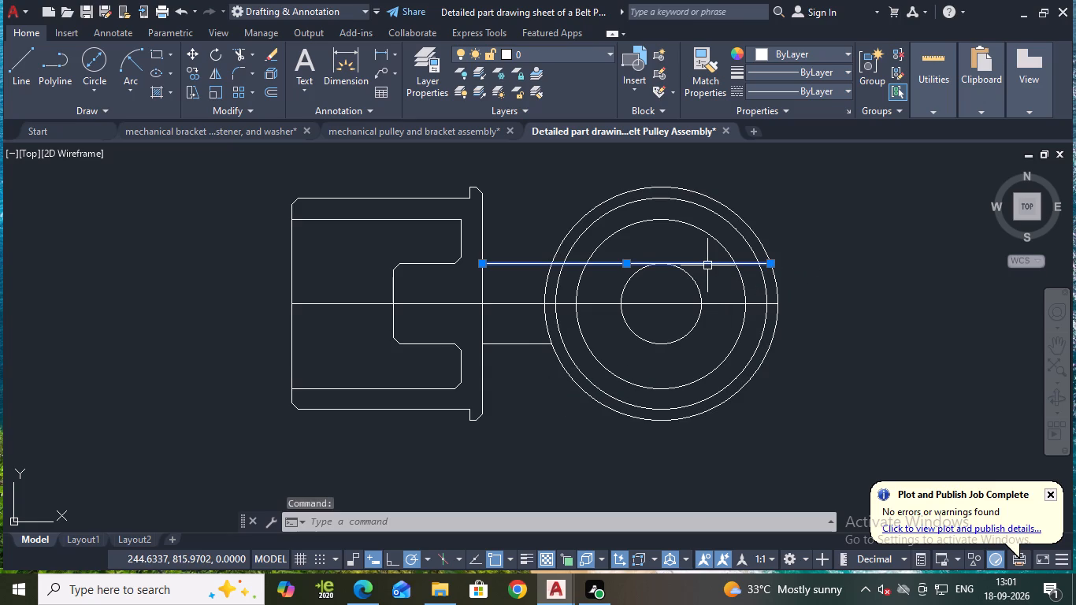
key(e)
key(Return)
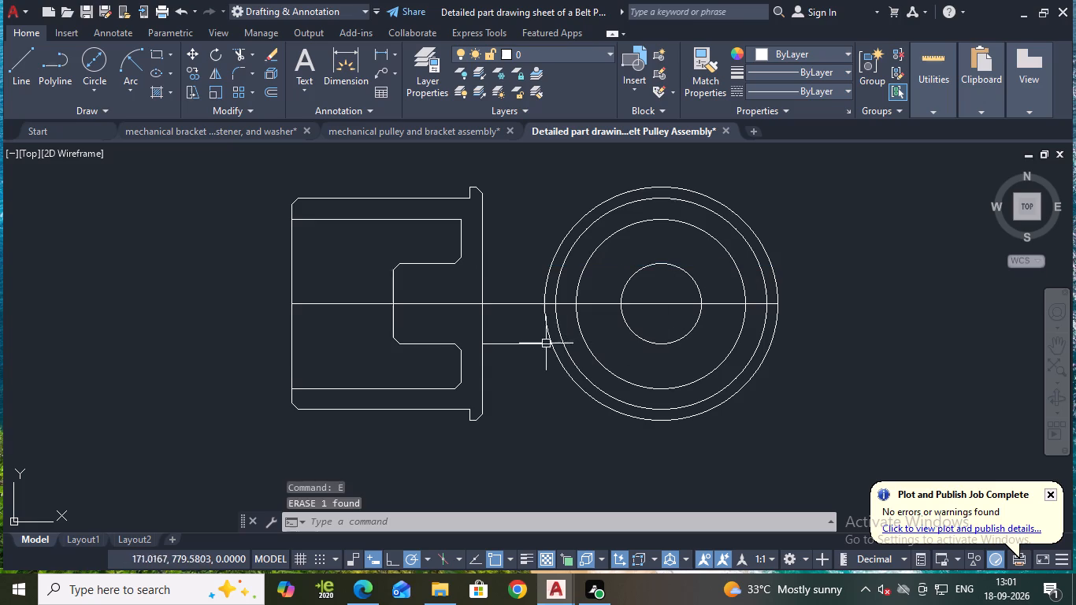
click(543, 343)
key(e)
key(Return)
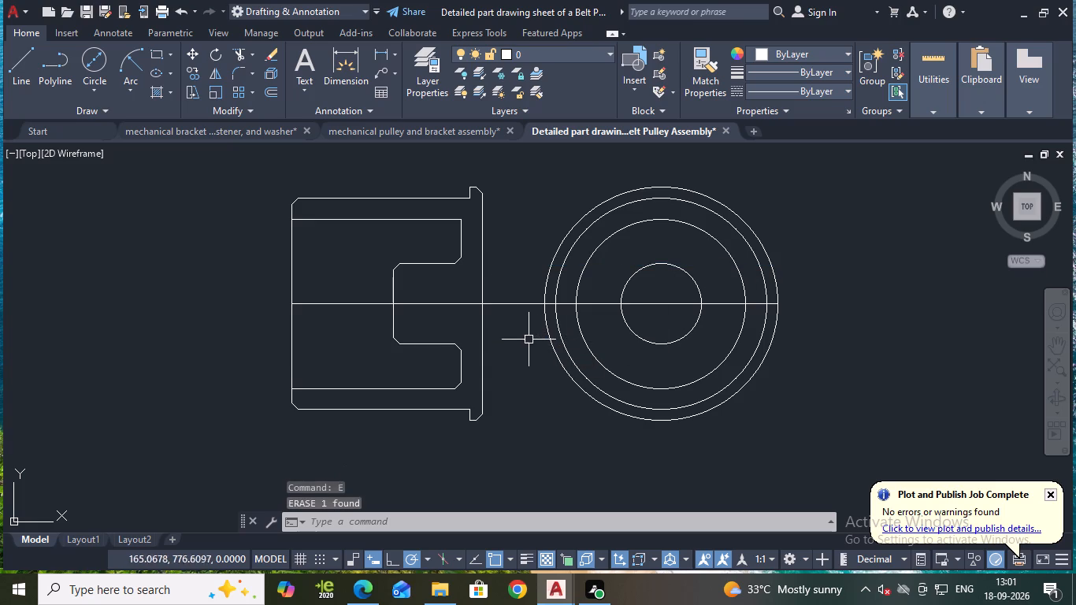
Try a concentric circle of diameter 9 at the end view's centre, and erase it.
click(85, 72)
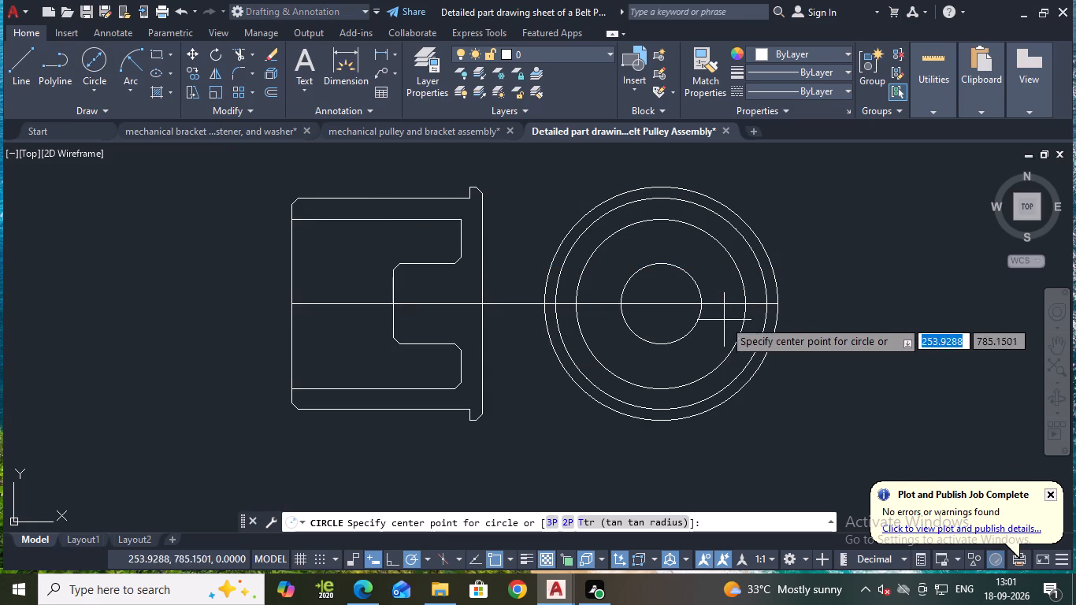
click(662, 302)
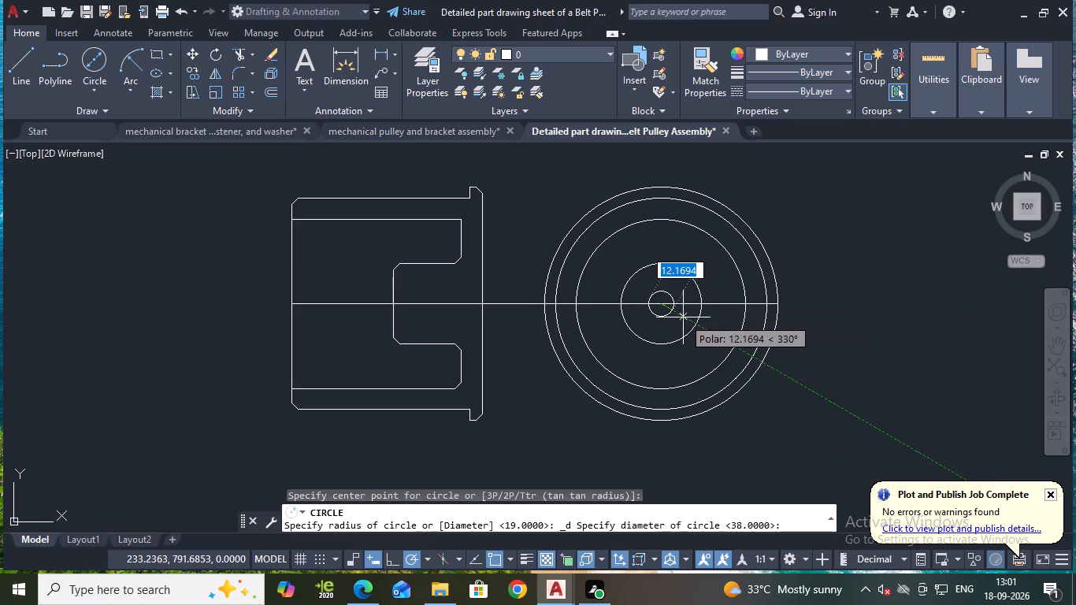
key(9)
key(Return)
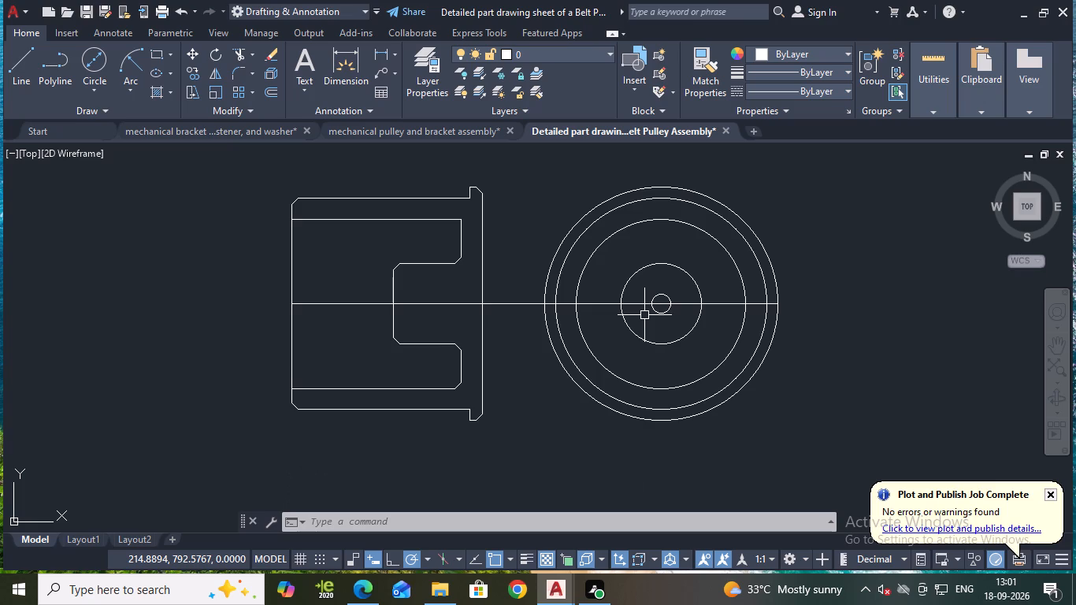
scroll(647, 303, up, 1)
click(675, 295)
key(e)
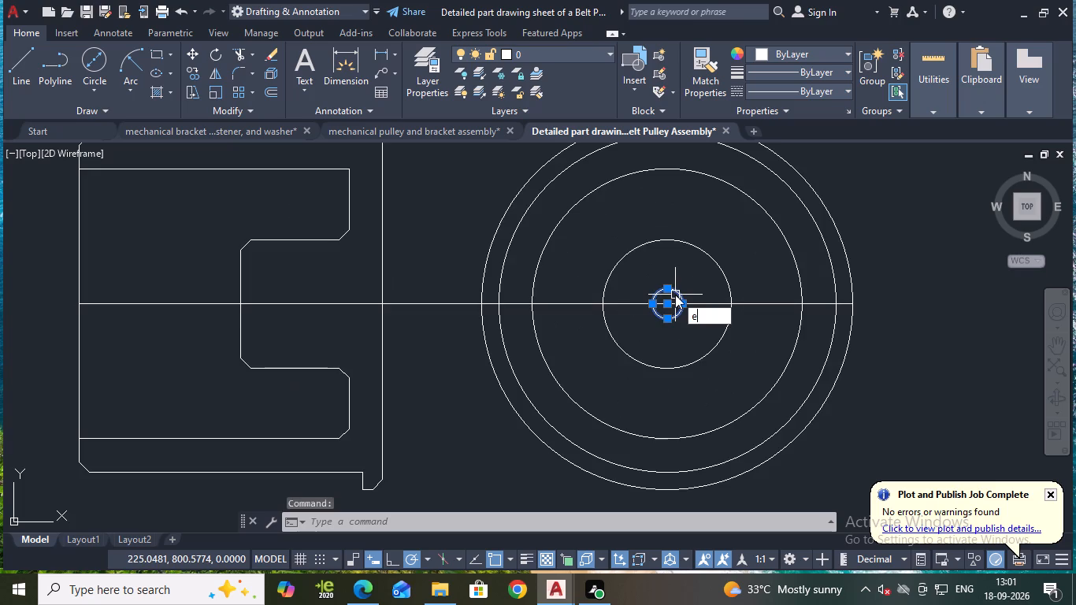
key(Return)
Draw a concentric circle of diameter 18 at the end view's centre for the bore.
key(c)
key(Return)
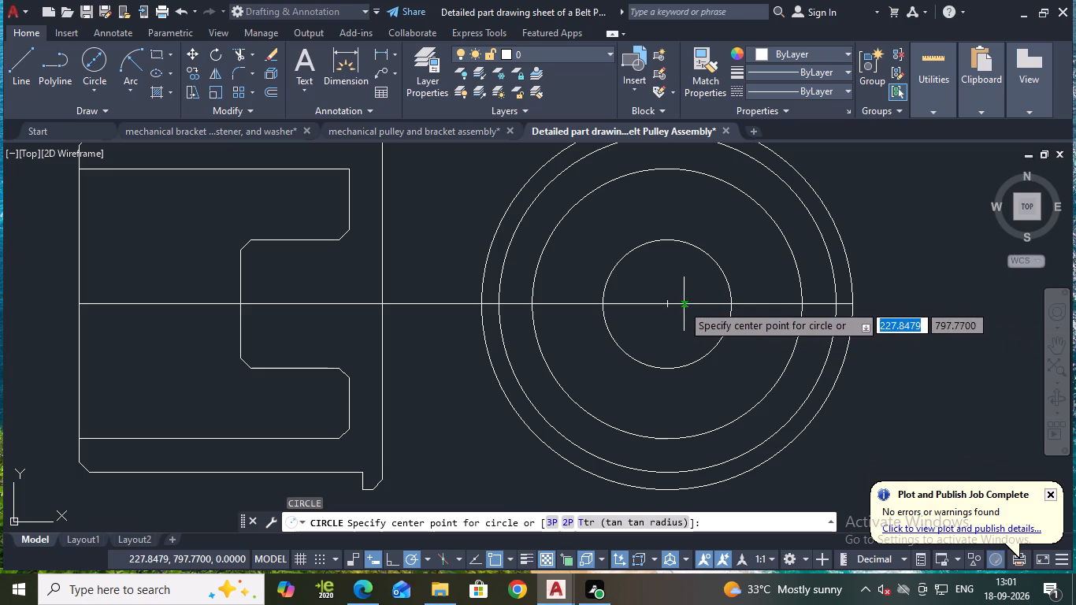
click(667, 302)
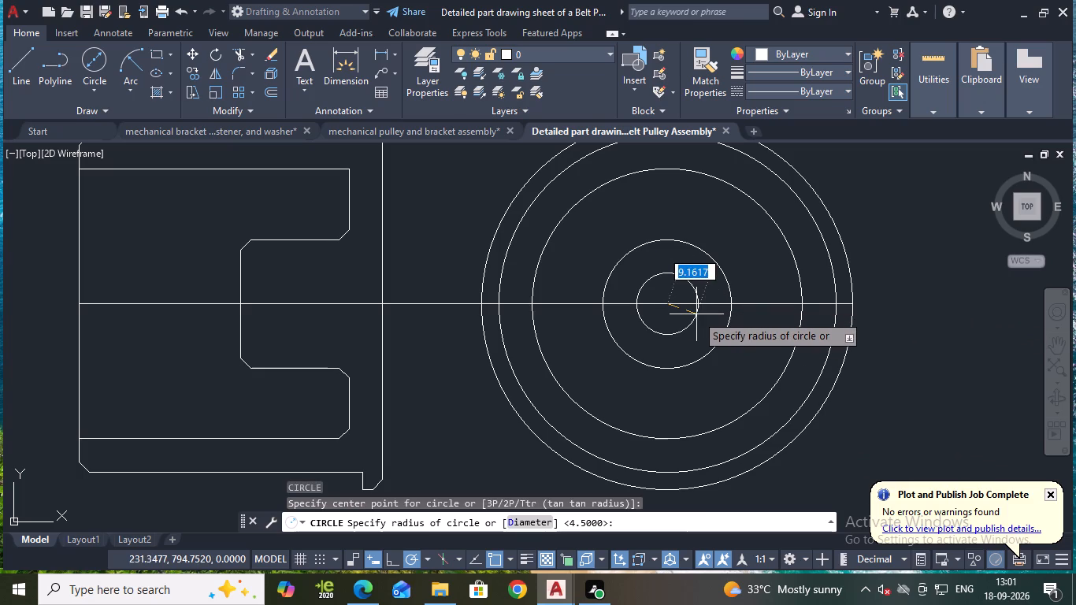
key(d)
key(Return)
key(1)
key(8)
key(Return)
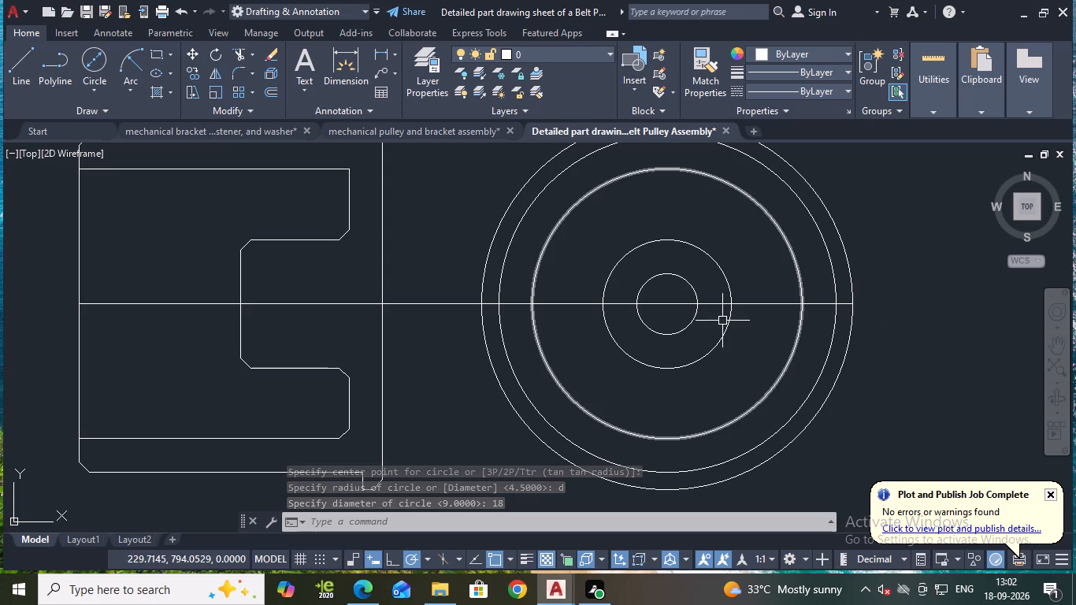
Project a horizontal line from the top of the 18 diameter circle to the hub's inner face in the pulley view.
click(27, 51)
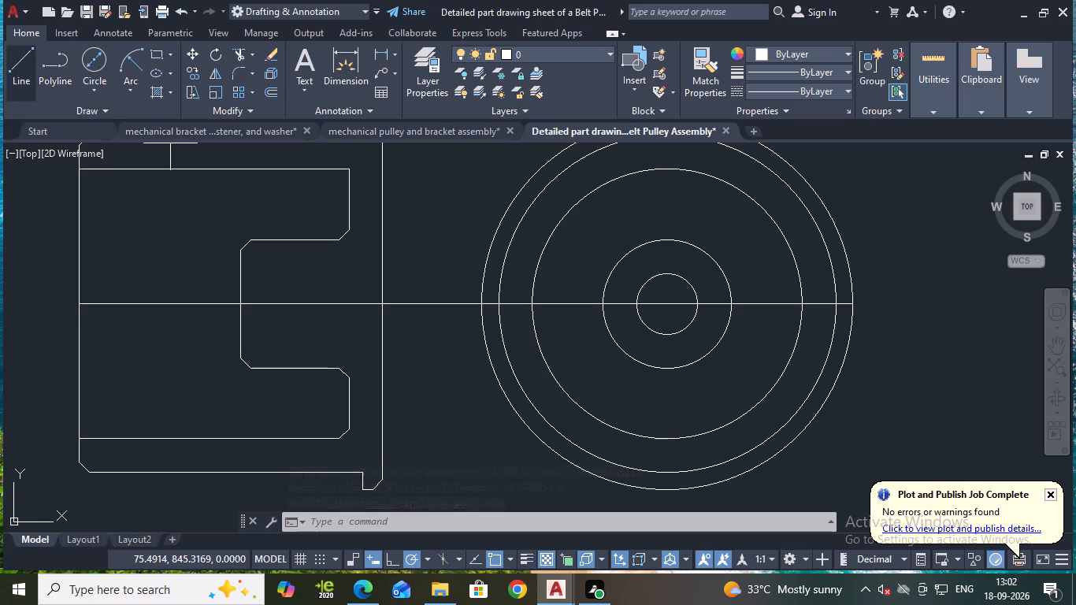
click(666, 272)
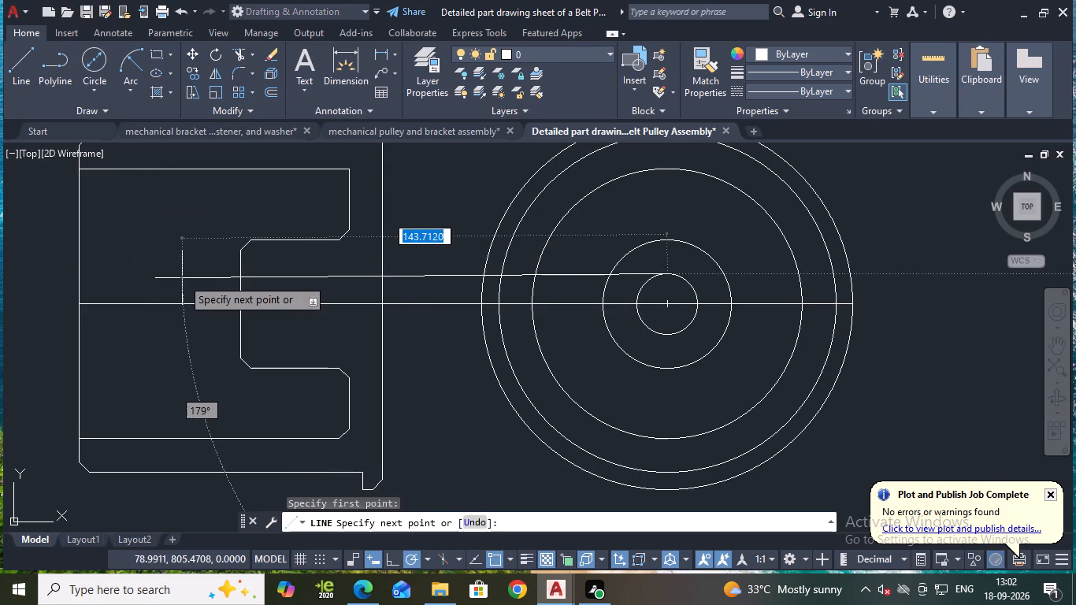
click(238, 272)
key(Escape)
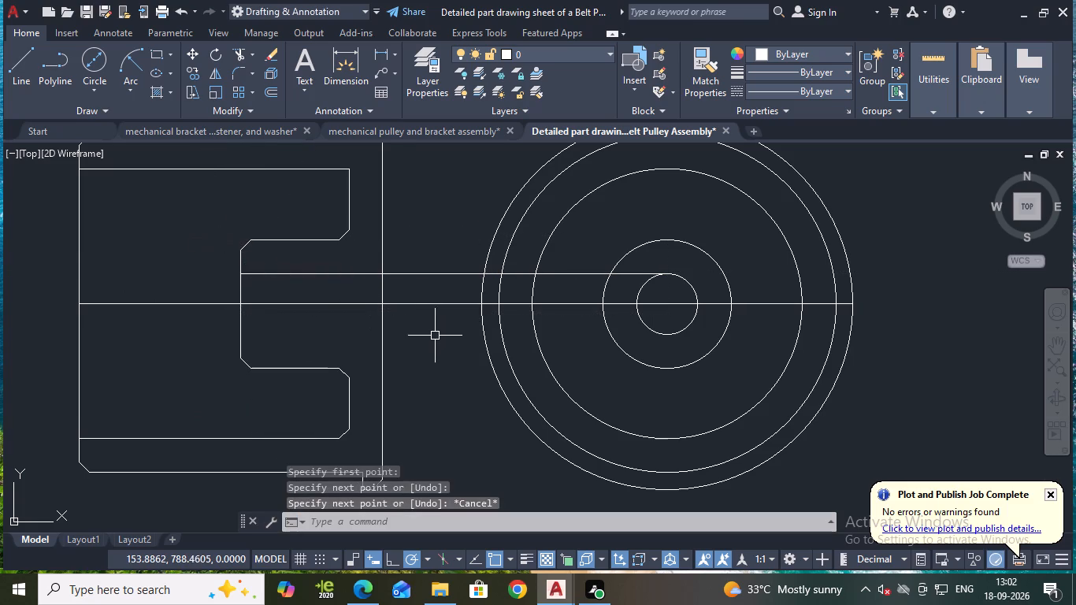
Save the drawing.
key(ctrl+s)
key(Escape)
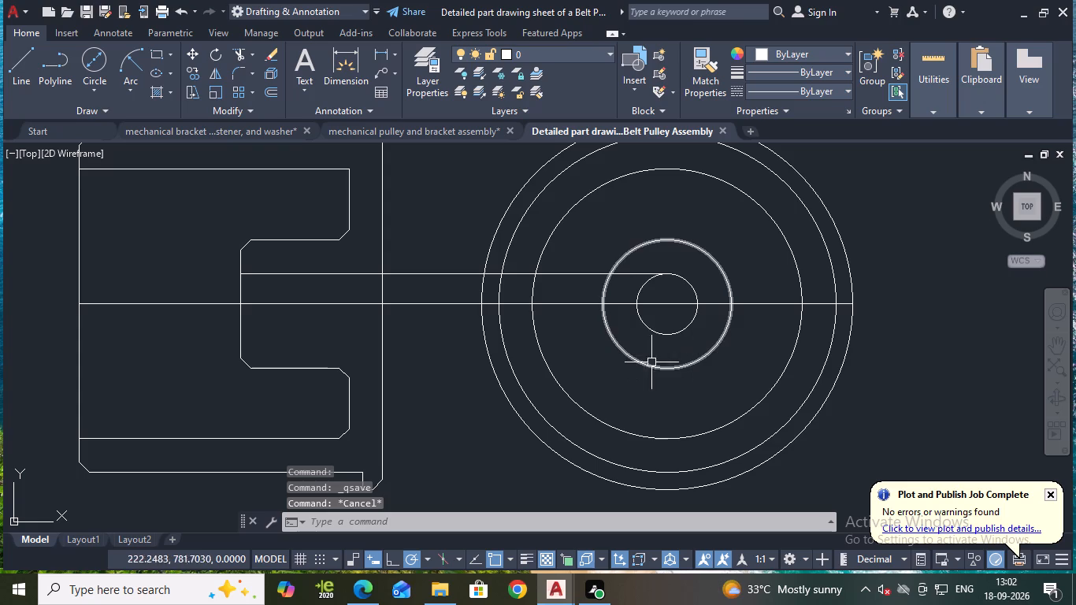
Project a horizontal line from the bottom of the 18 diameter circle to the hub's inner face in the pulley view.
key(l)
key(Return)
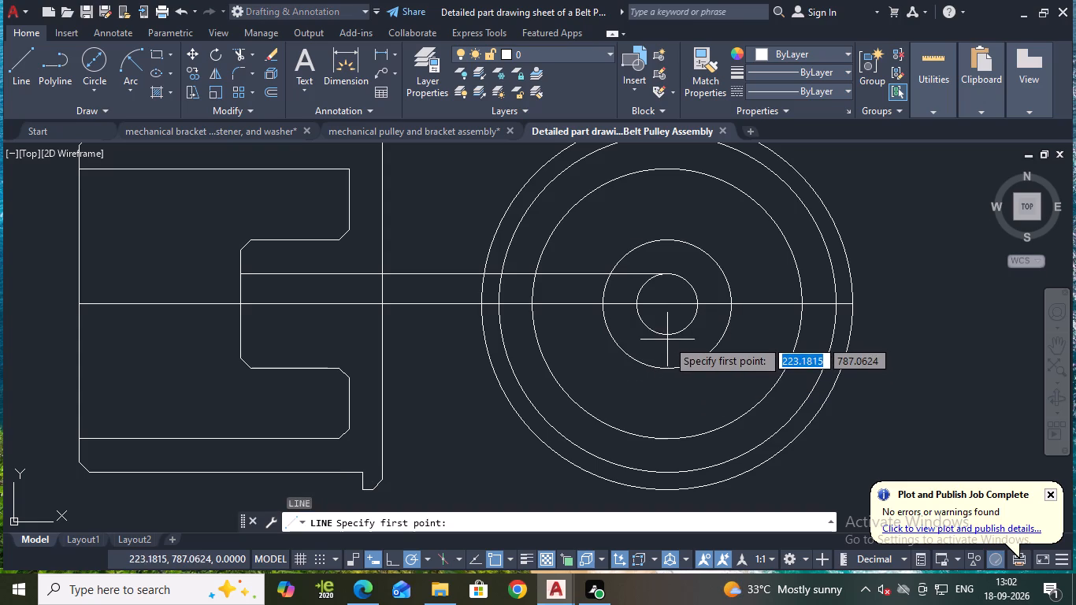
click(667, 335)
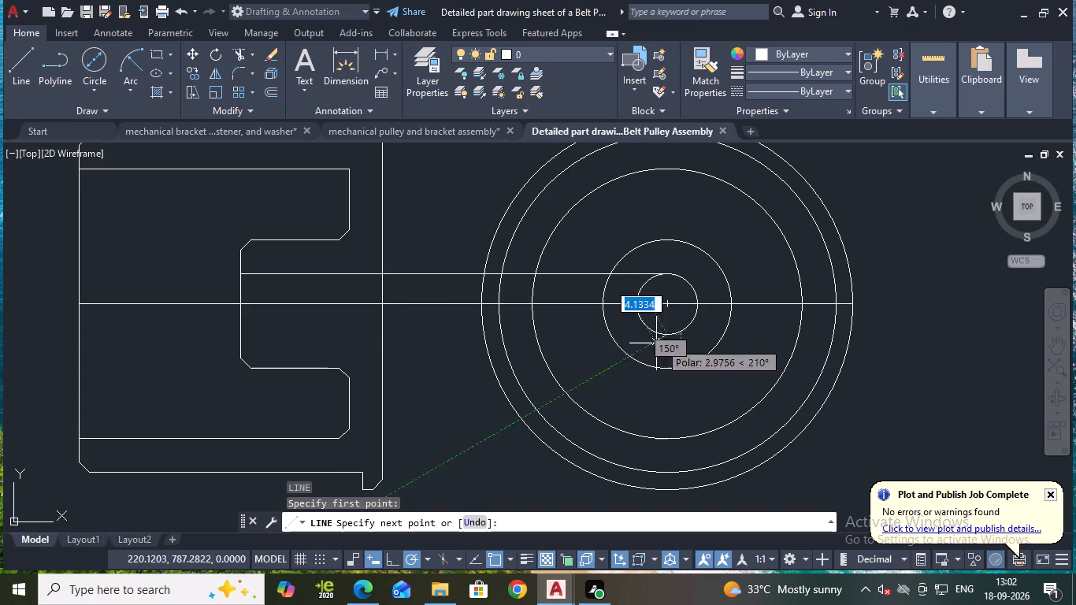
click(239, 334)
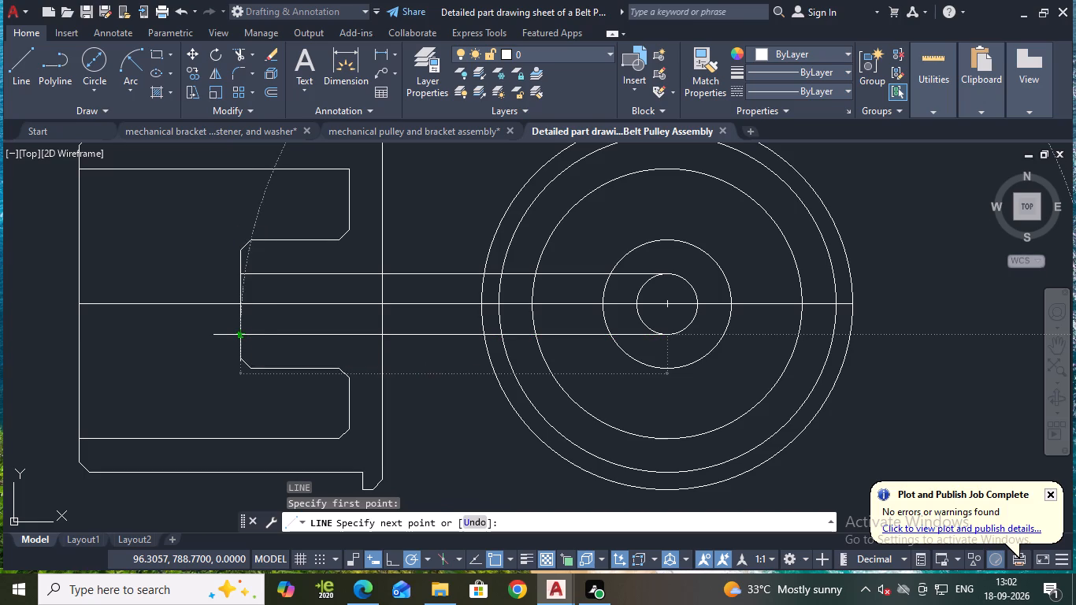
key(Escape)
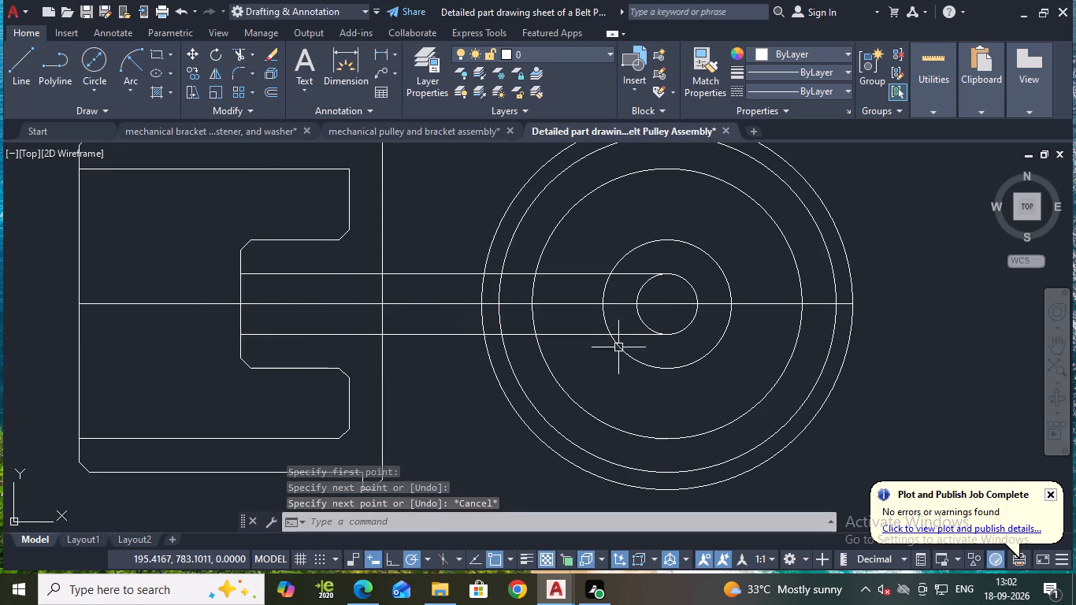
Trim both bore projection lines back to the flange's outer face, leaving only their segments inside the hub.
text(tr)
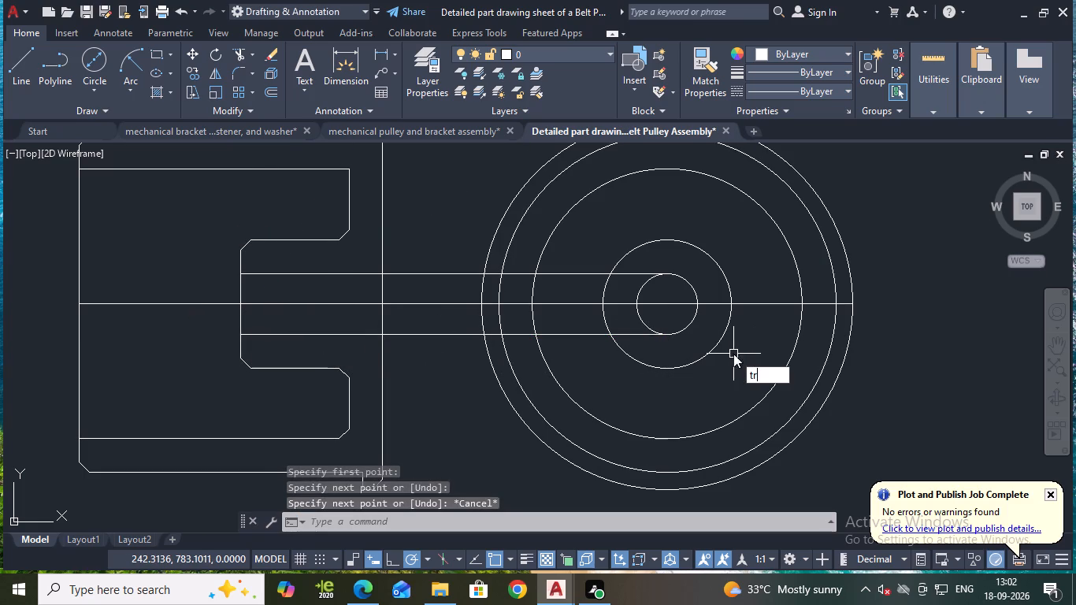
key(Return)
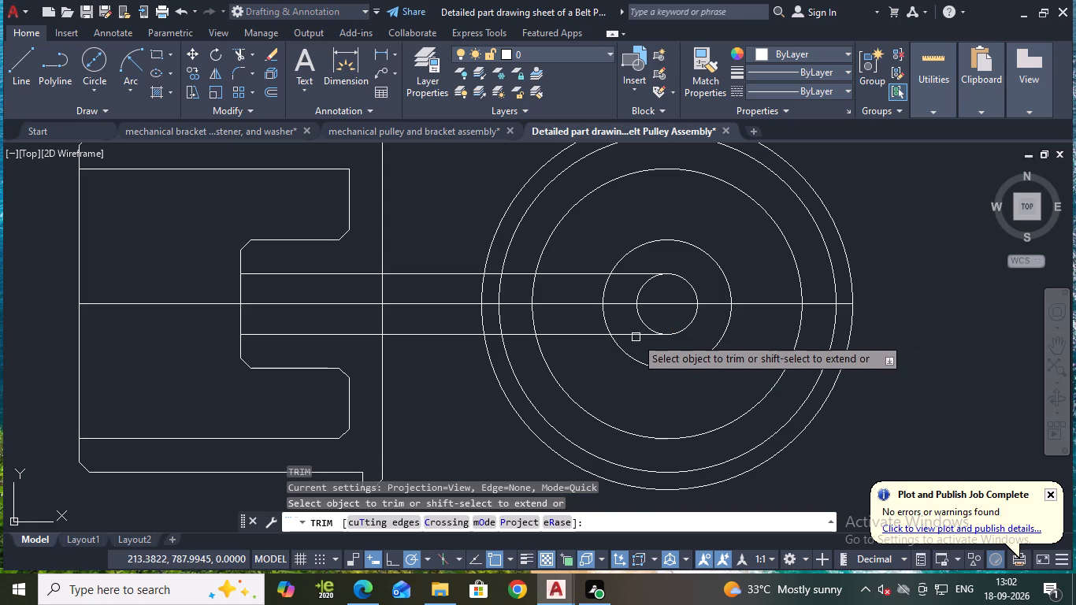
click(636, 336)
click(629, 276)
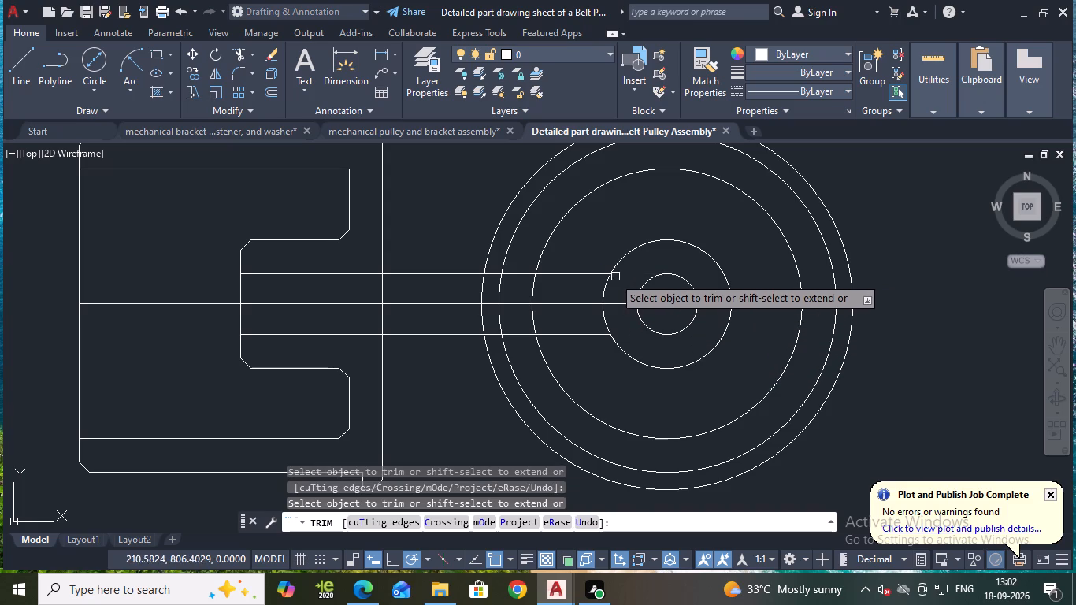
click(599, 277)
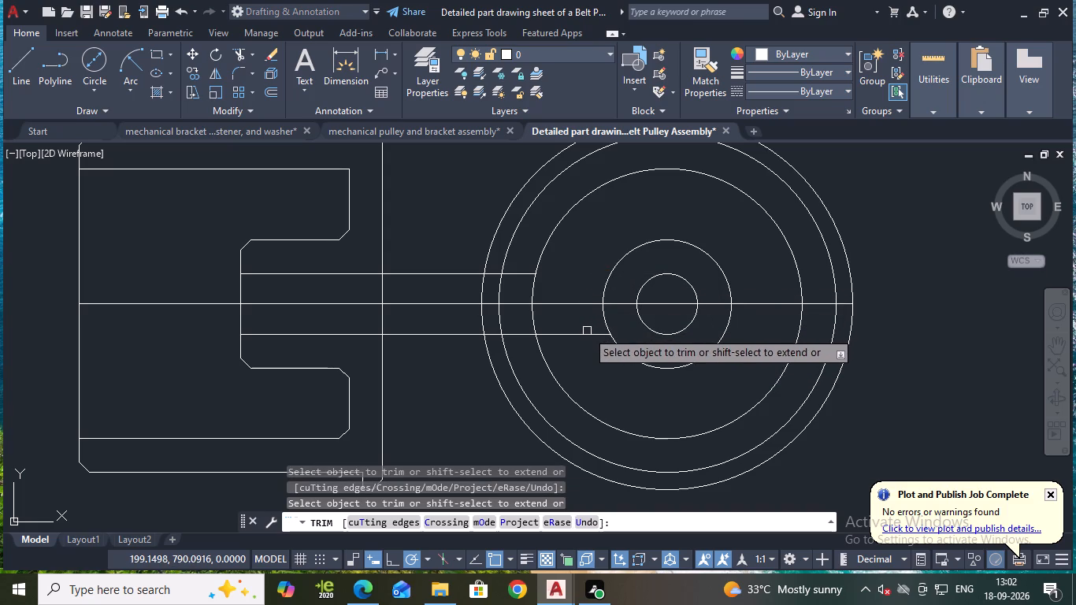
click(587, 333)
click(525, 331)
click(520, 271)
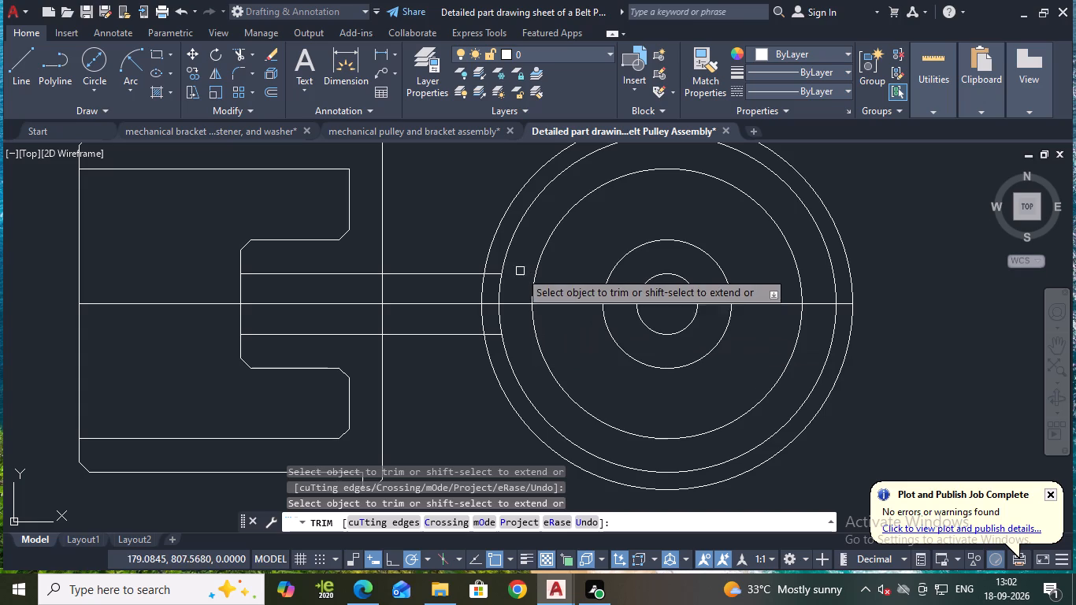
scroll(495, 291, up, 2)
scroll(495, 291, down, 2)
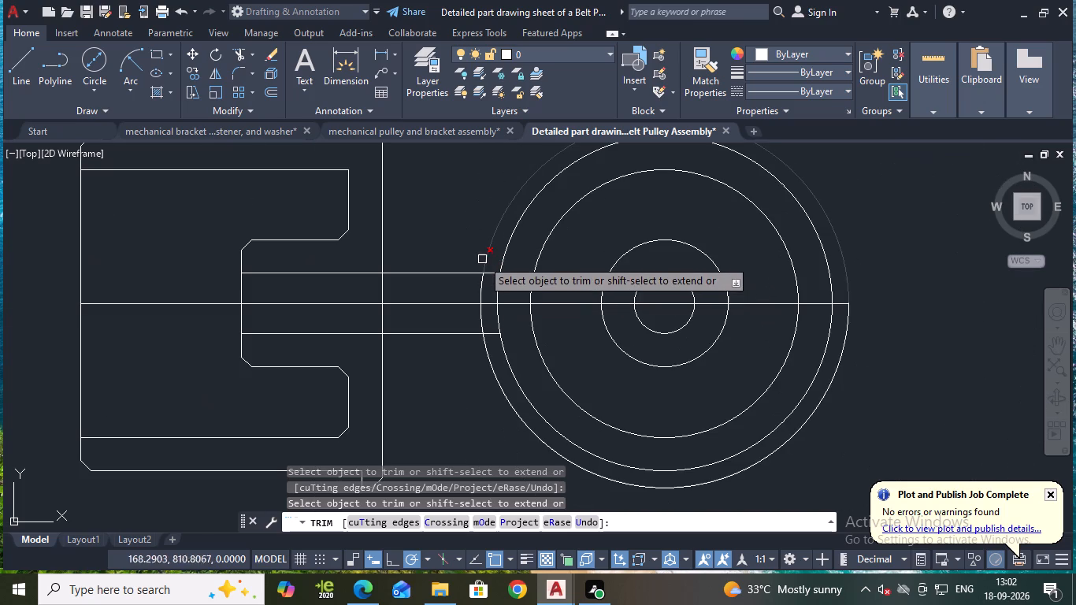
click(495, 275)
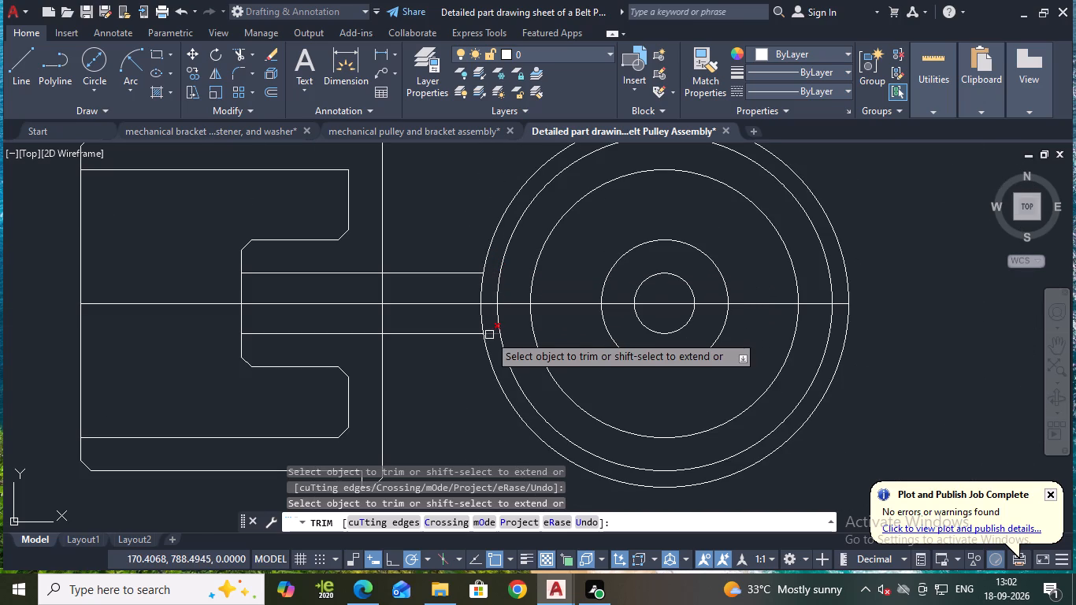
click(489, 335)
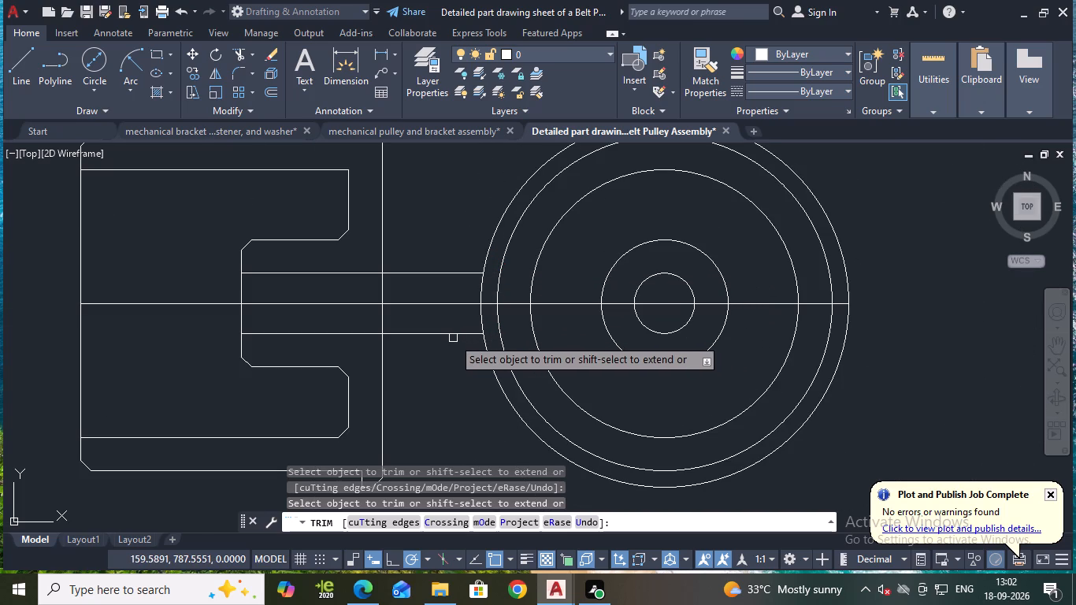
click(432, 330)
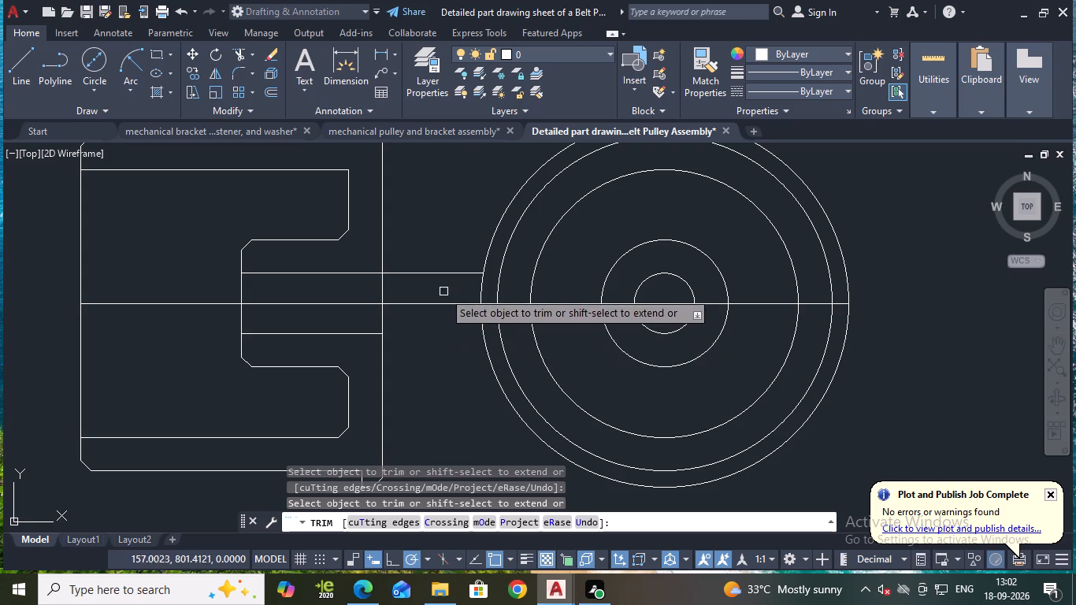
click(422, 275)
key(Escape)
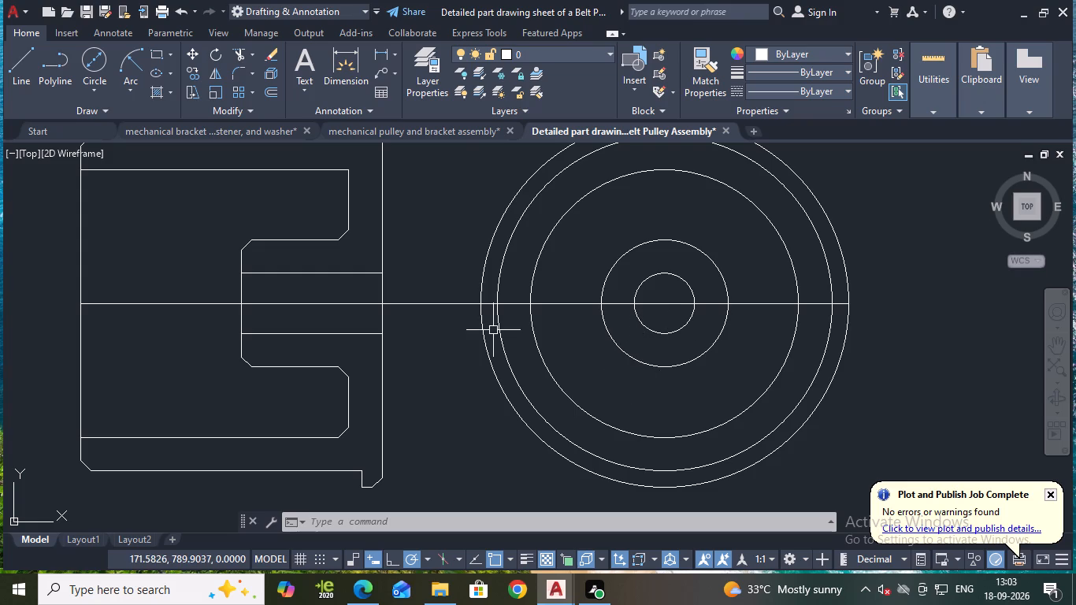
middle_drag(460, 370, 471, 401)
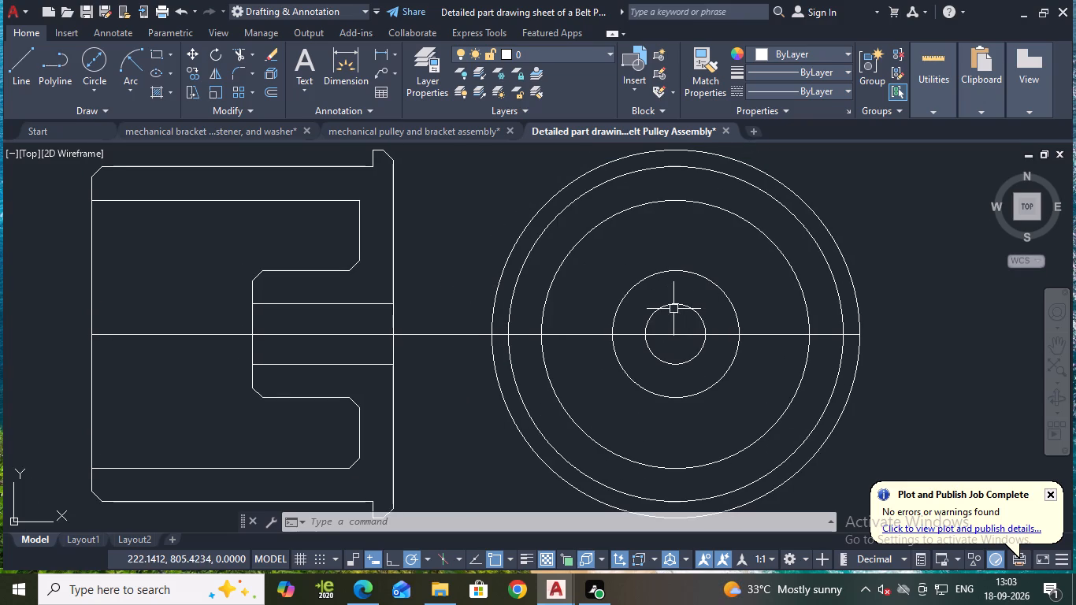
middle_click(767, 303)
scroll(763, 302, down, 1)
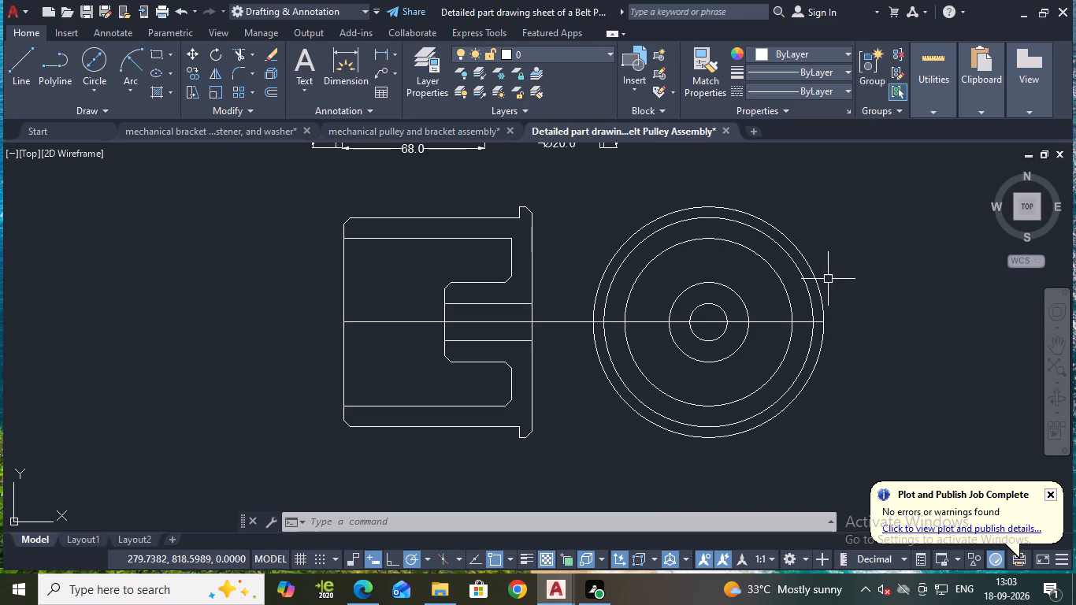
Save the drawing.
middle_drag(840, 268, 813, 285)
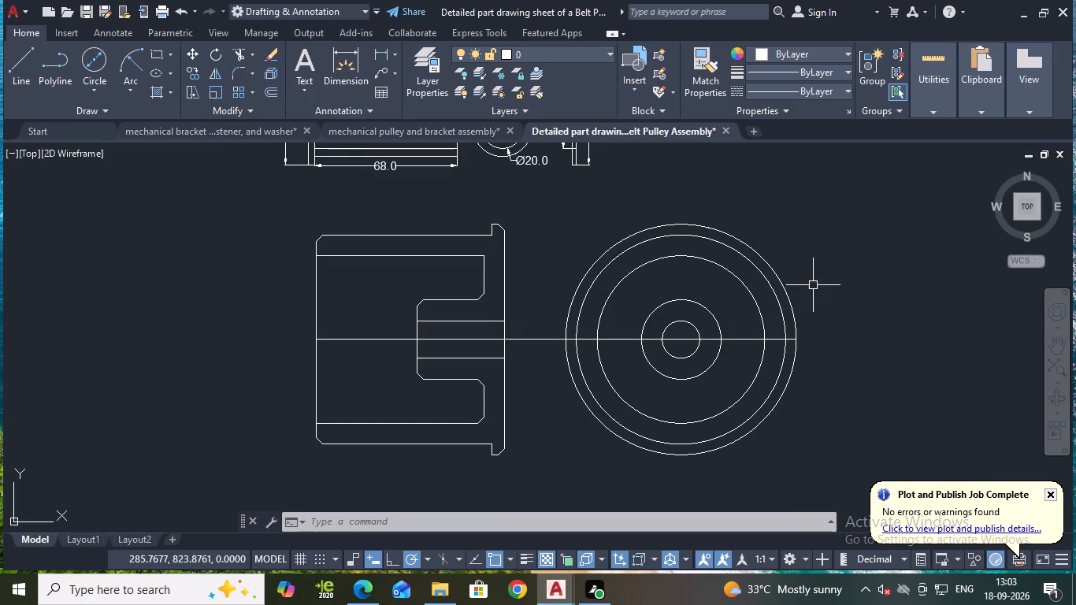
key(ctrl+s)
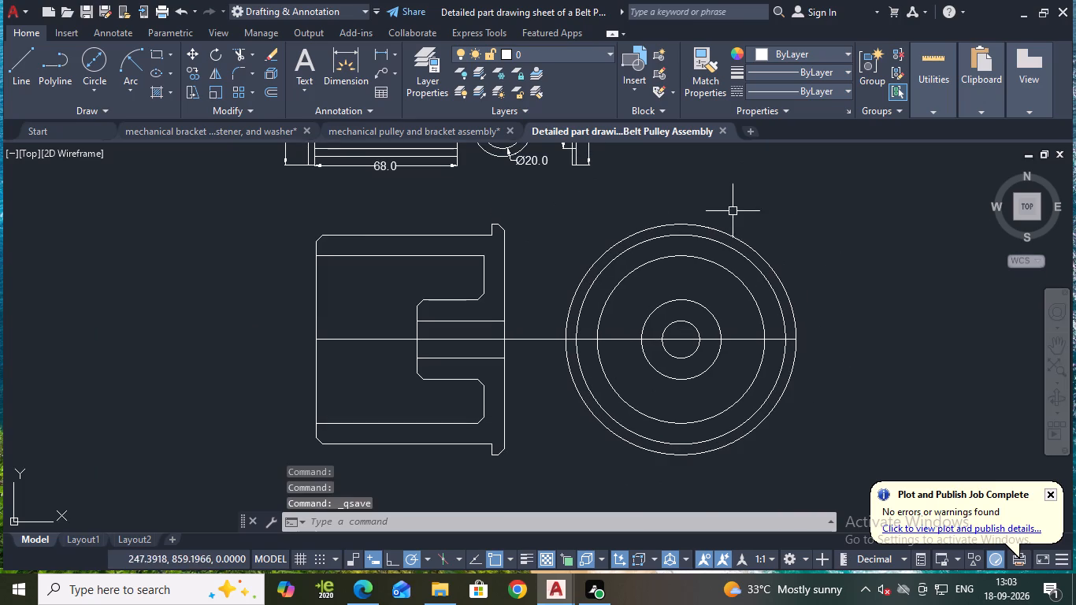
Offset the horizontal centreline shared by the pulley view and end view 11 upward.
scroll(540, 262, up, 1)
middle_drag(540, 270, 553, 251)
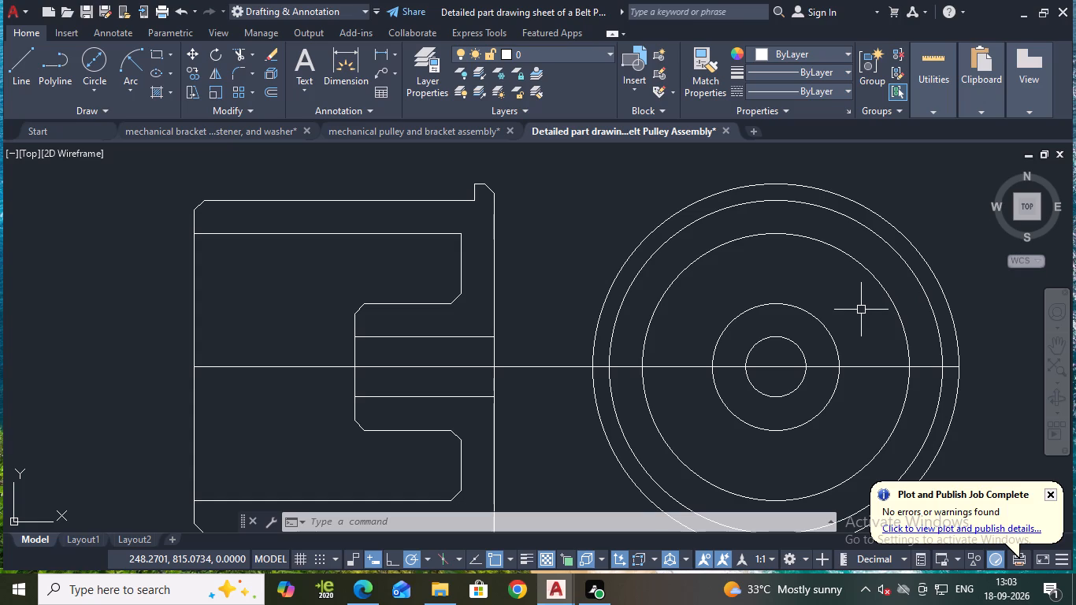
middle_drag(858, 308, 785, 301)
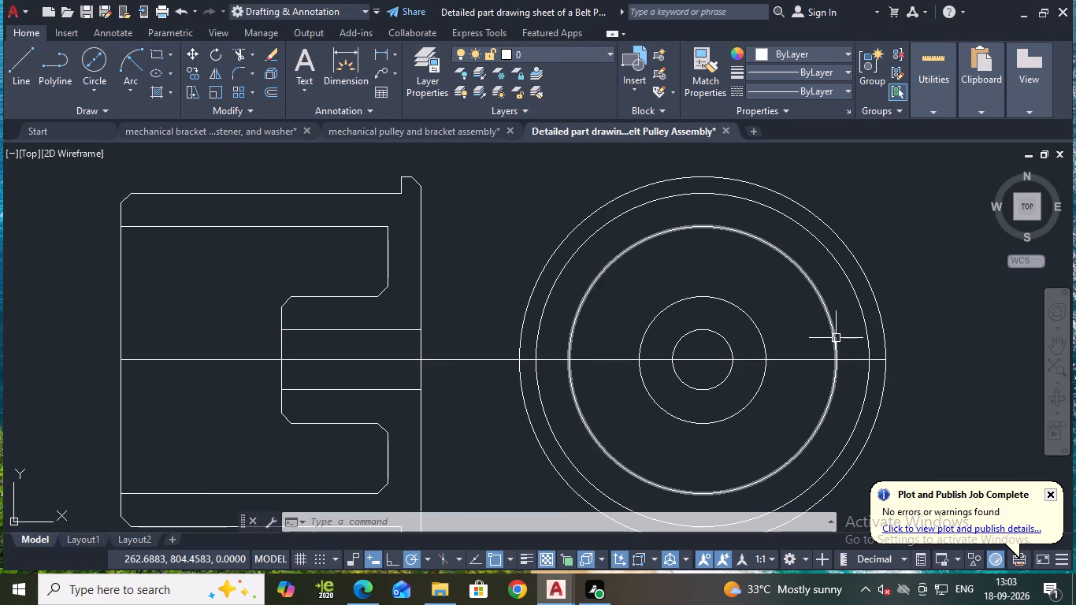
key(o)
key(Return)
key(Return)
click(805, 358)
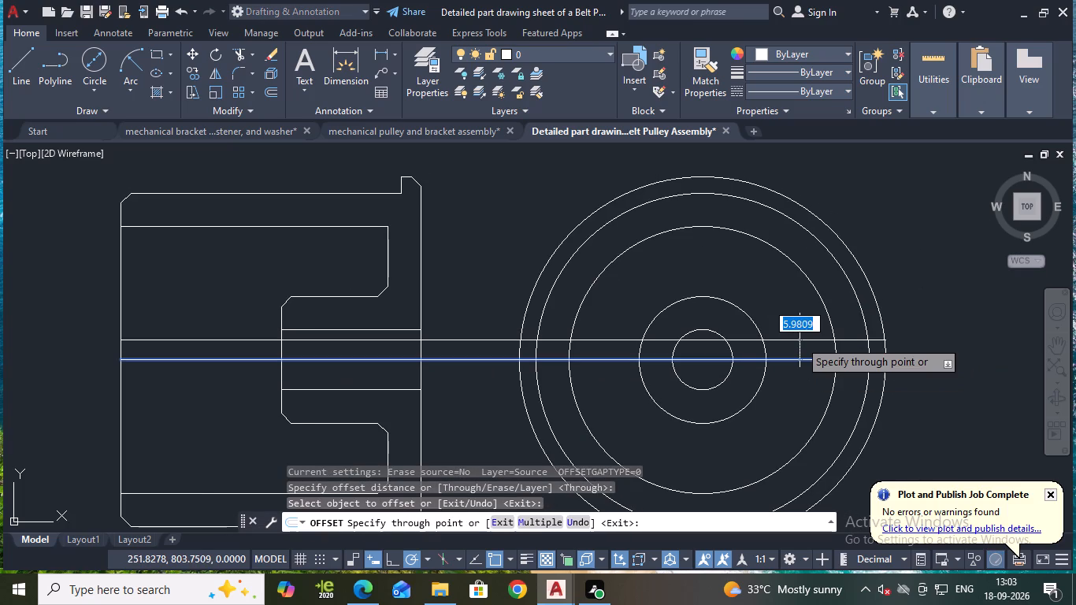
text(11)
key(Return)
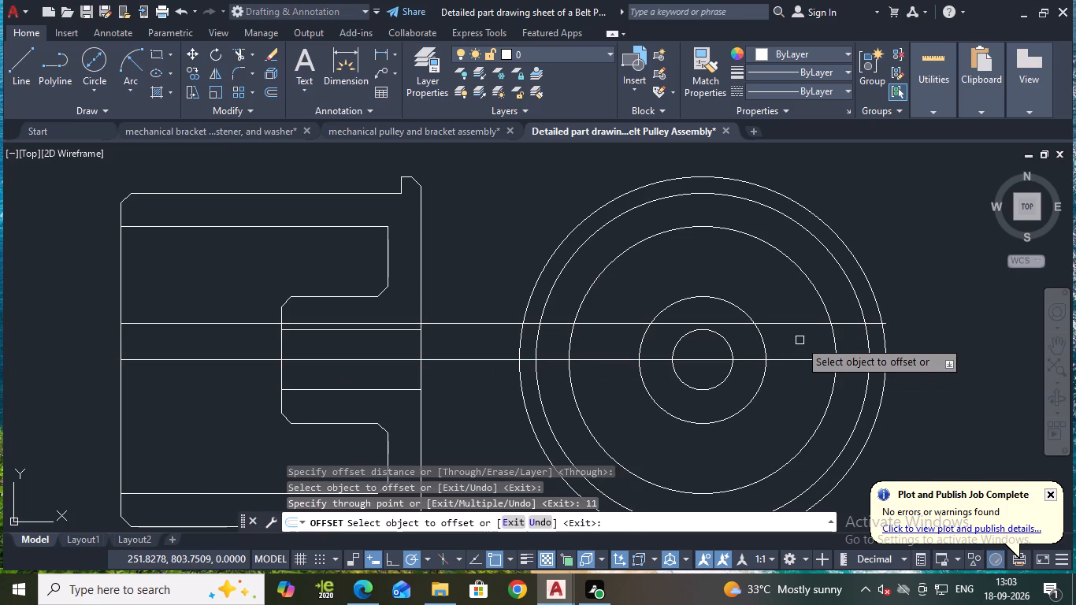
key(Escape)
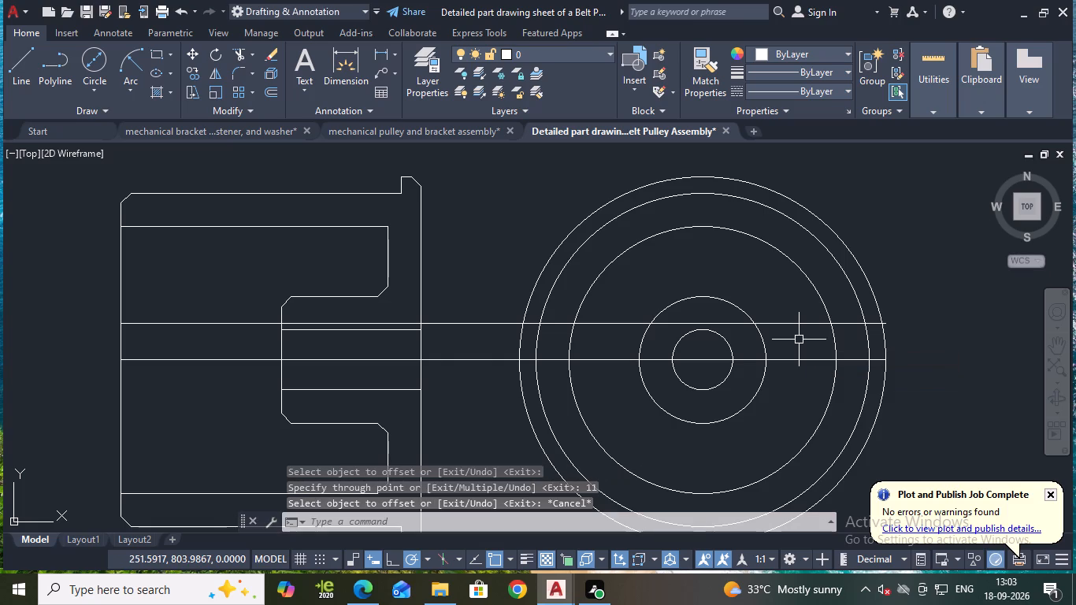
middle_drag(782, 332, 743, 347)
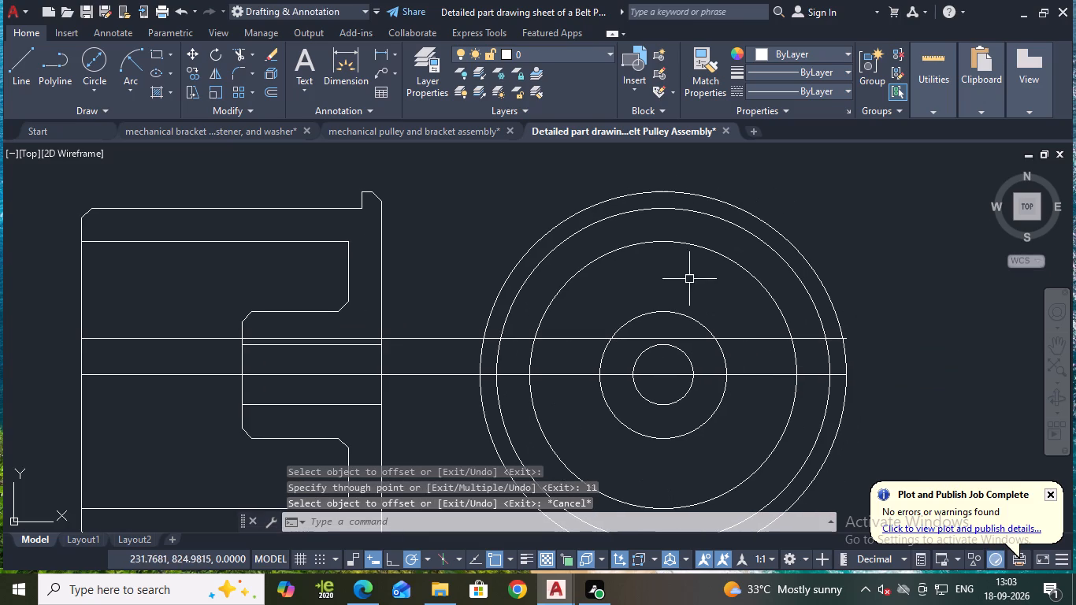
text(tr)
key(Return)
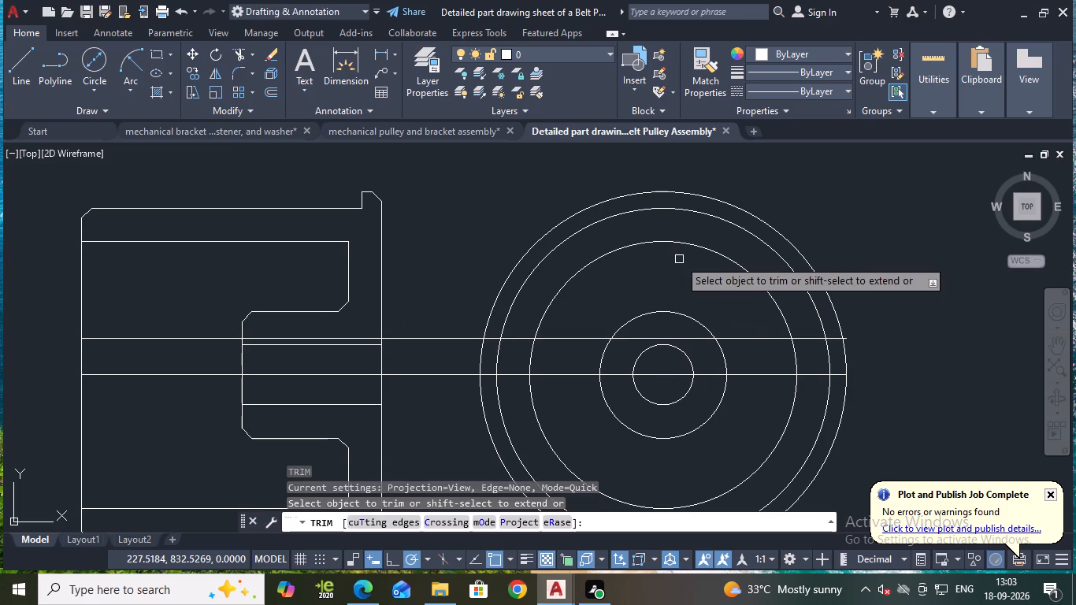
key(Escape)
Draw a vertical line from the centre of the concentric circles upward to just beyond the hub circle.
key(l)
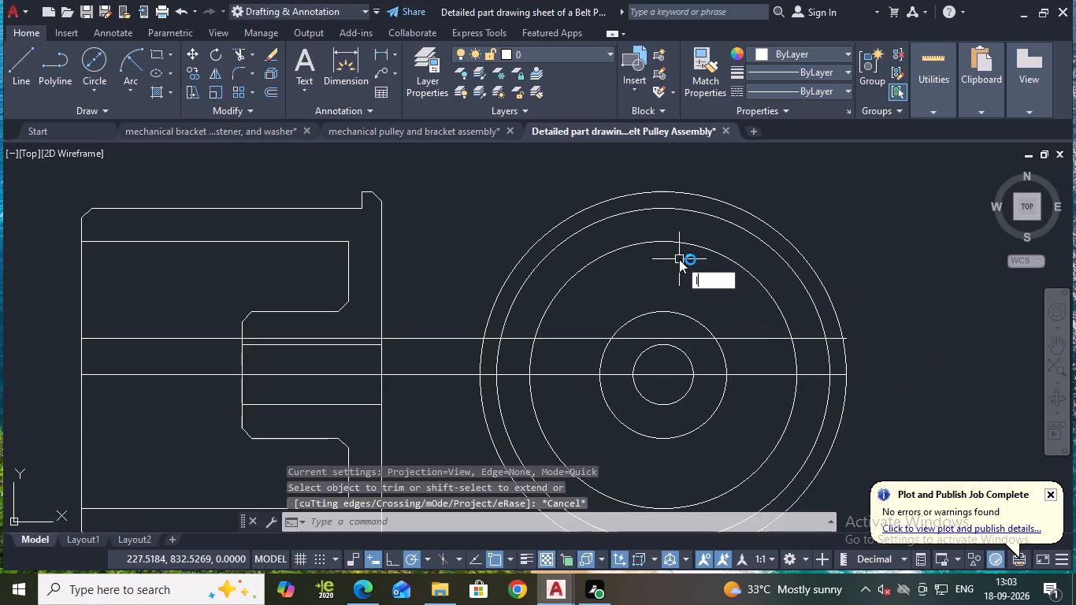
key(Return)
click(663, 376)
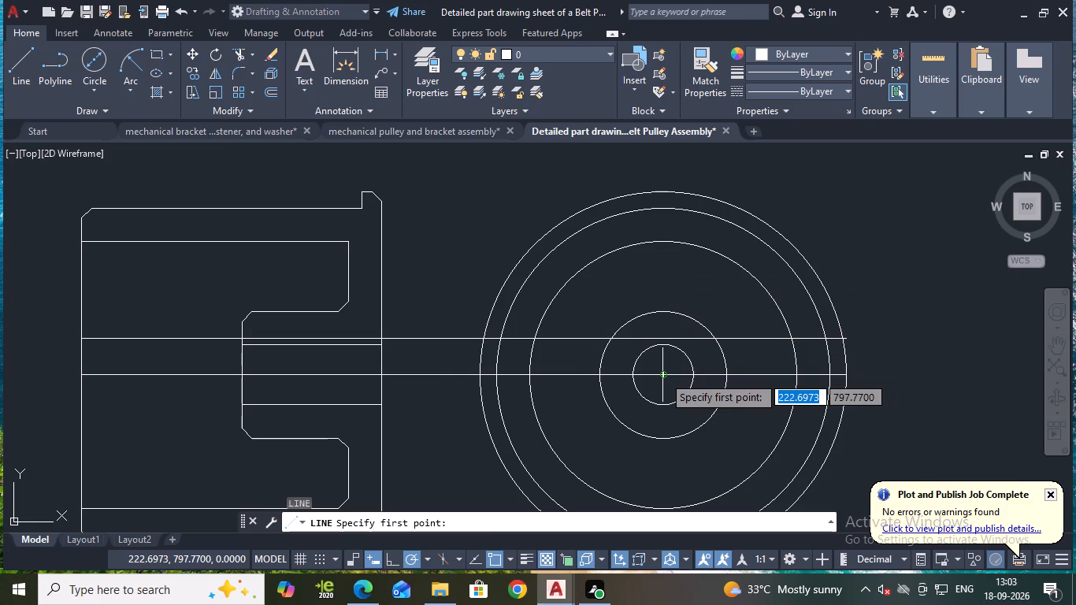
click(666, 282)
key(Escape)
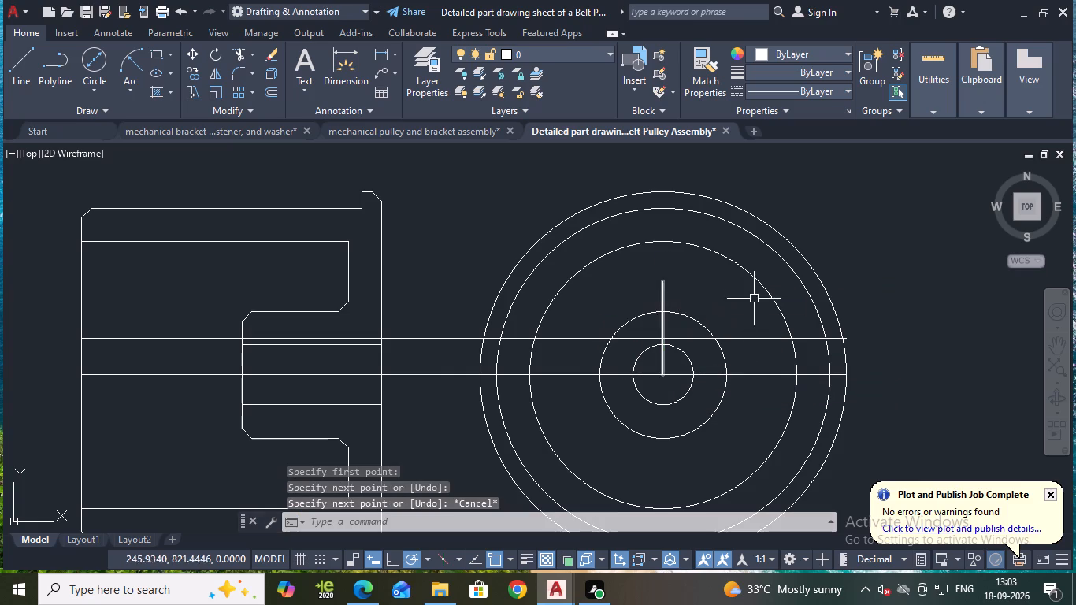
Trim the upper offset line around its hub segment, and cut the centreline between the hub circle and the second-largest circle.
key(t)
key(r)
key(Return)
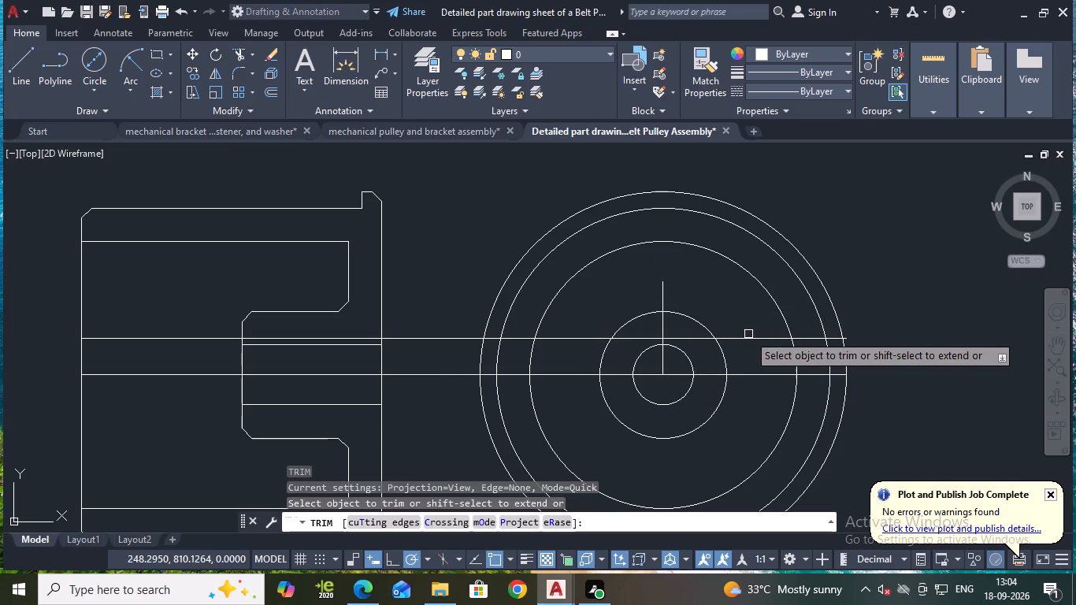
click(748, 335)
click(701, 338)
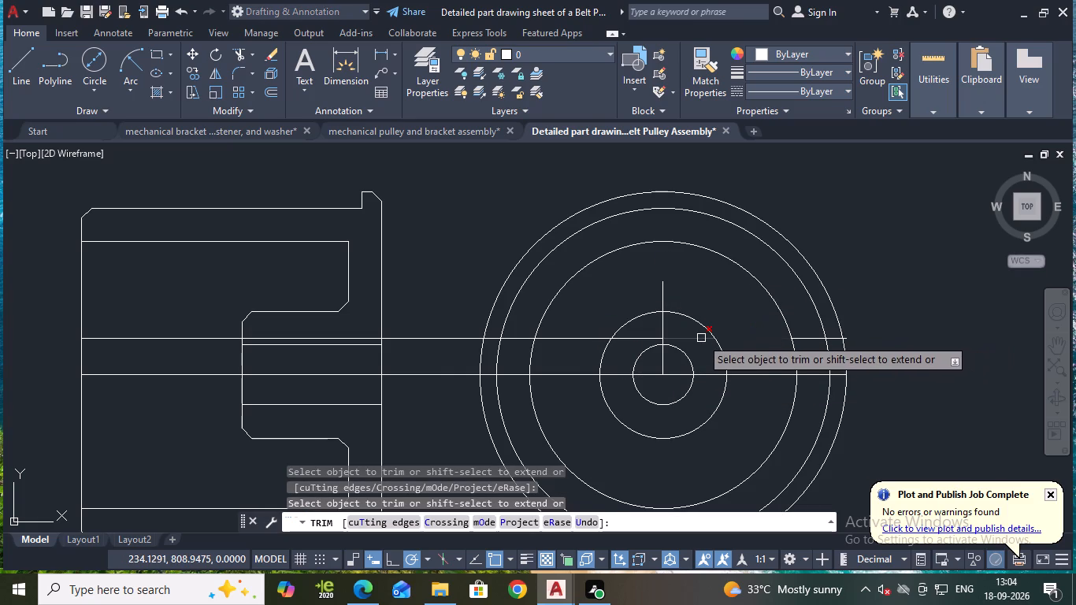
click(641, 340)
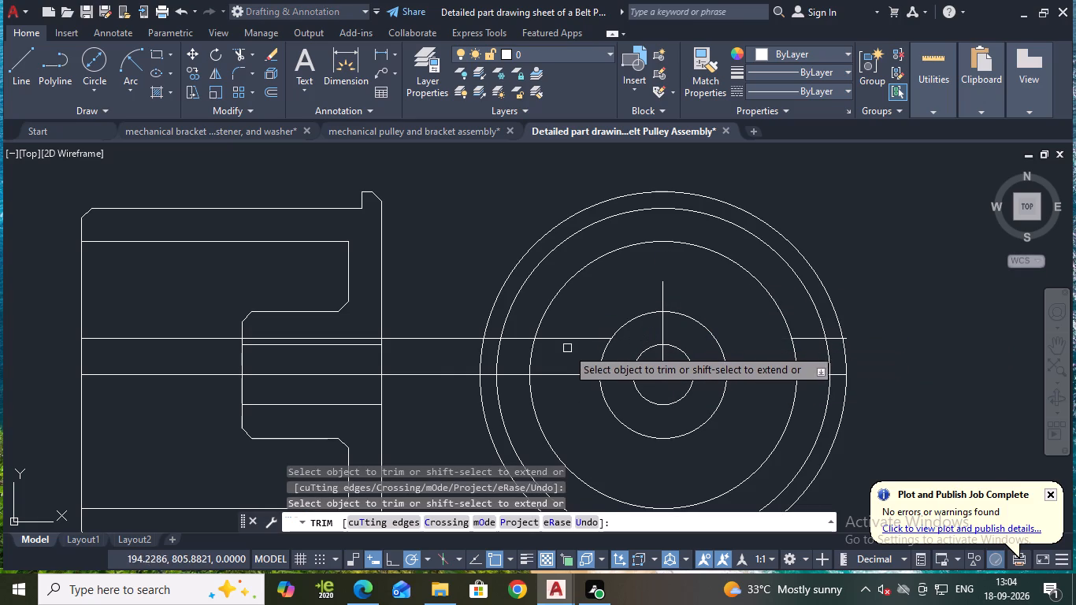
click(566, 340)
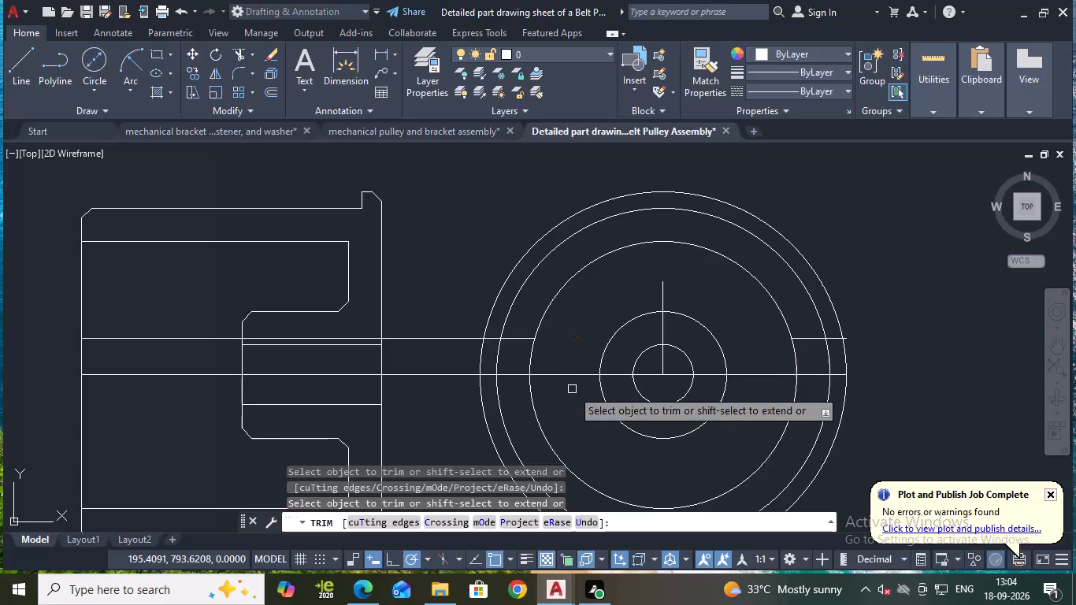
click(567, 378)
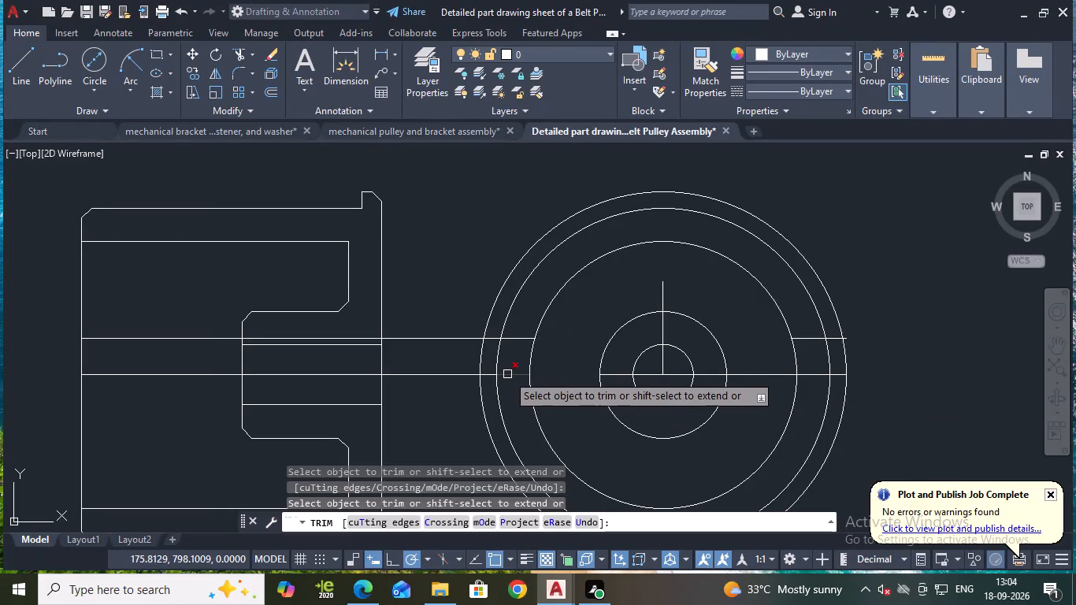
click(511, 373)
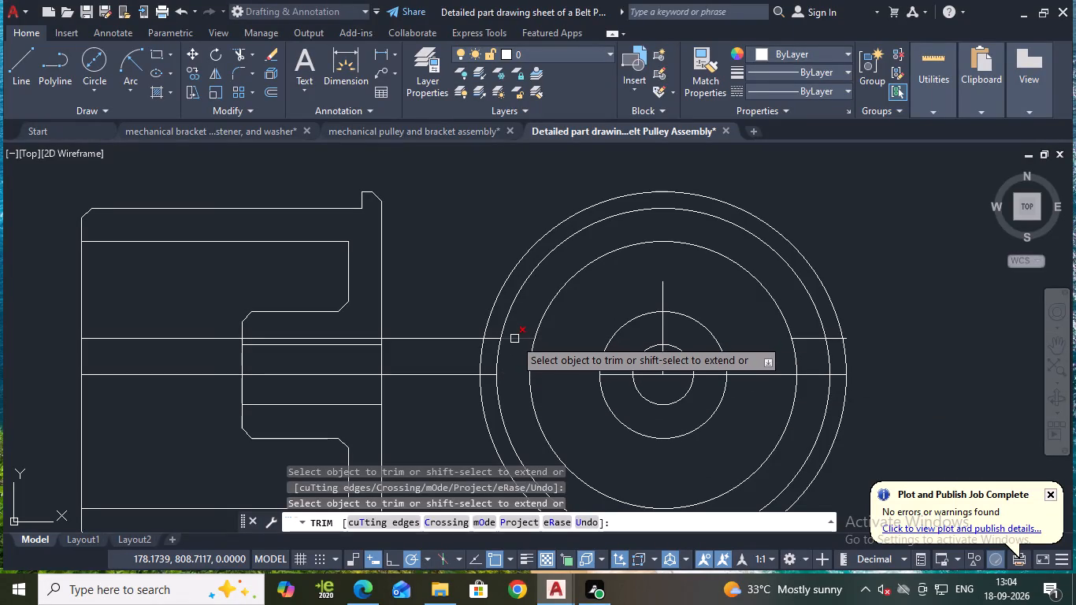
click(514, 339)
click(495, 339)
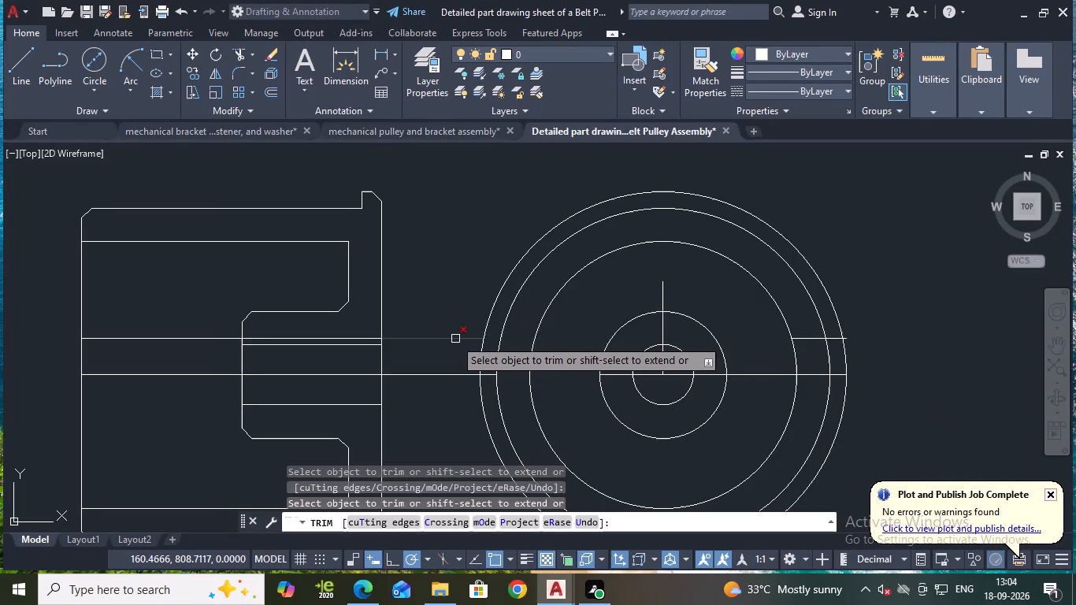
click(455, 339)
click(225, 342)
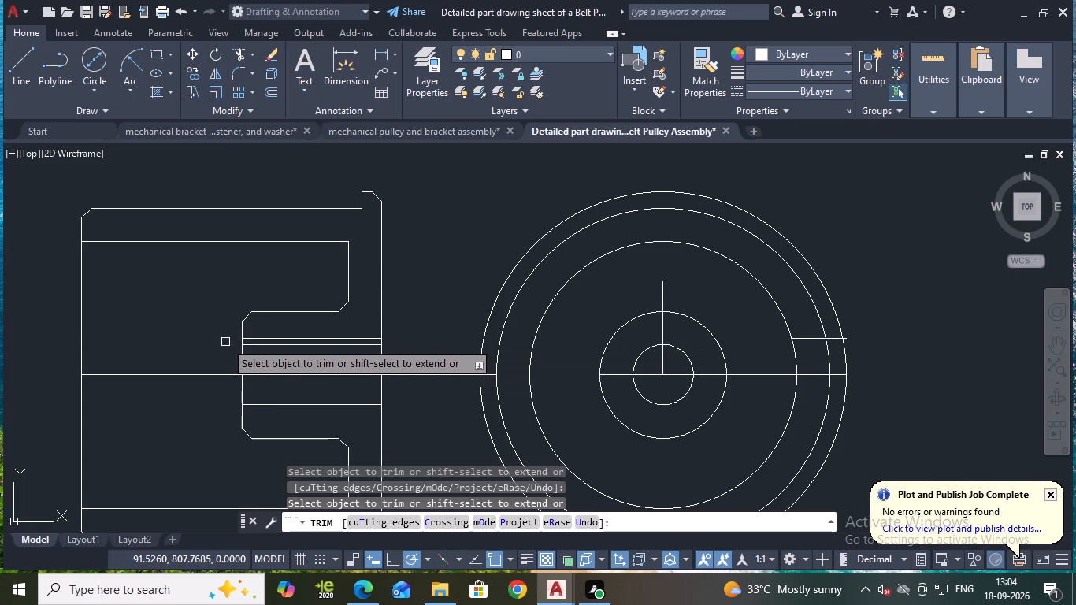
key(Escape)
Erase the leftover piece of the upper offset line crossing the right side of the outer circles.
middle_drag(415, 357, 408, 317)
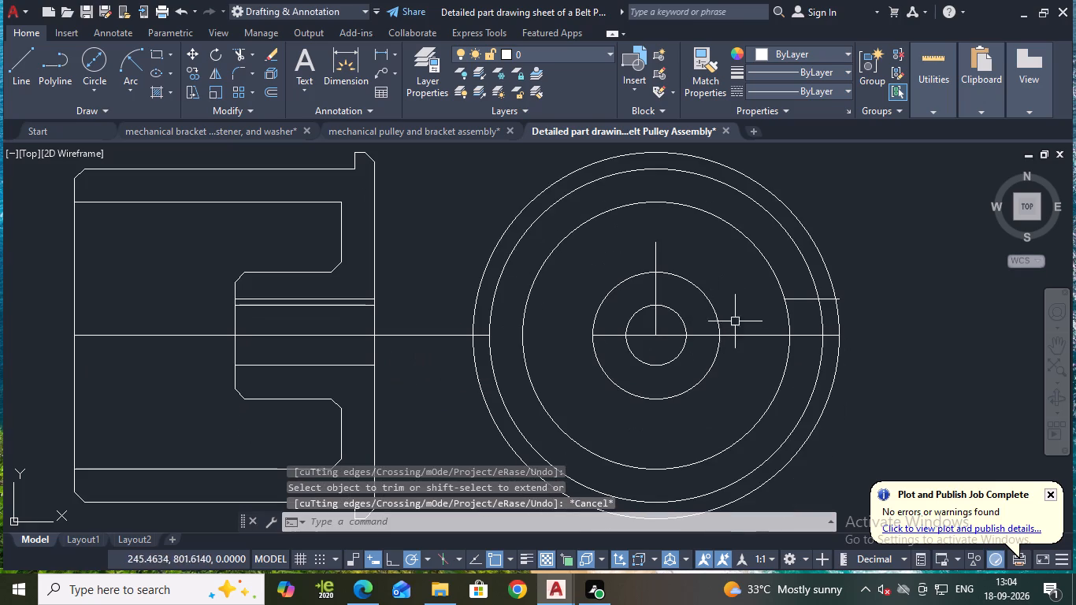
middle_drag(729, 293, 680, 304)
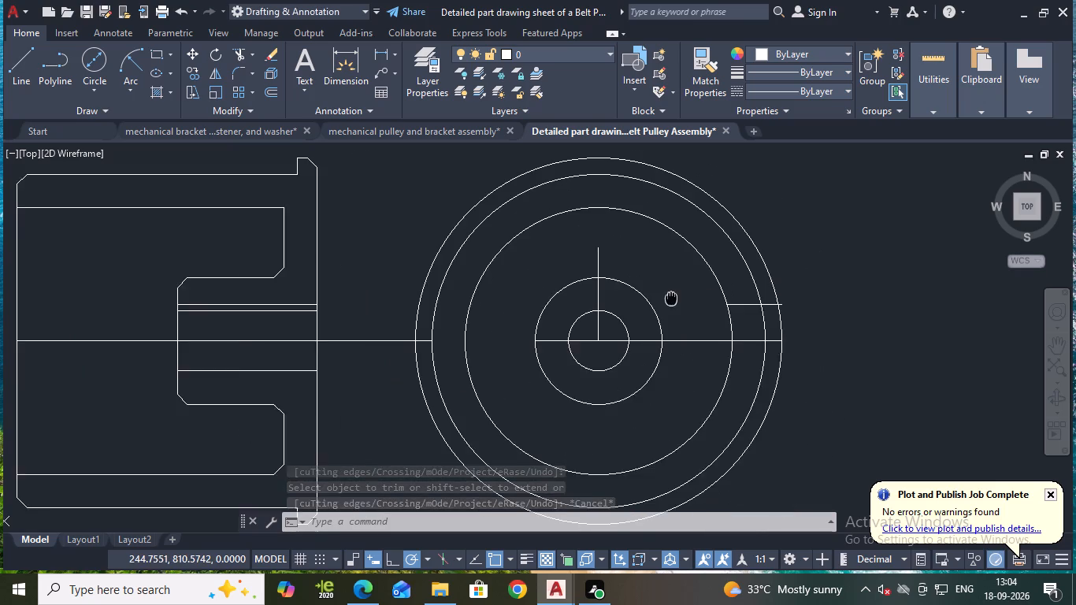
middle_drag(696, 288, 700, 288)
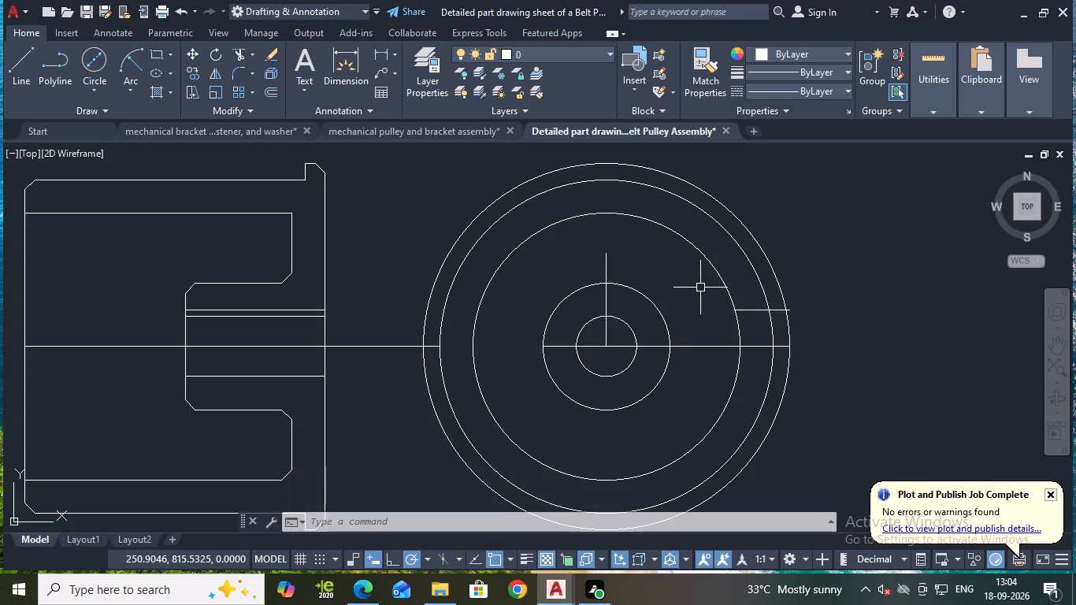
middle_drag(700, 288, 683, 283)
click(738, 302)
key(e)
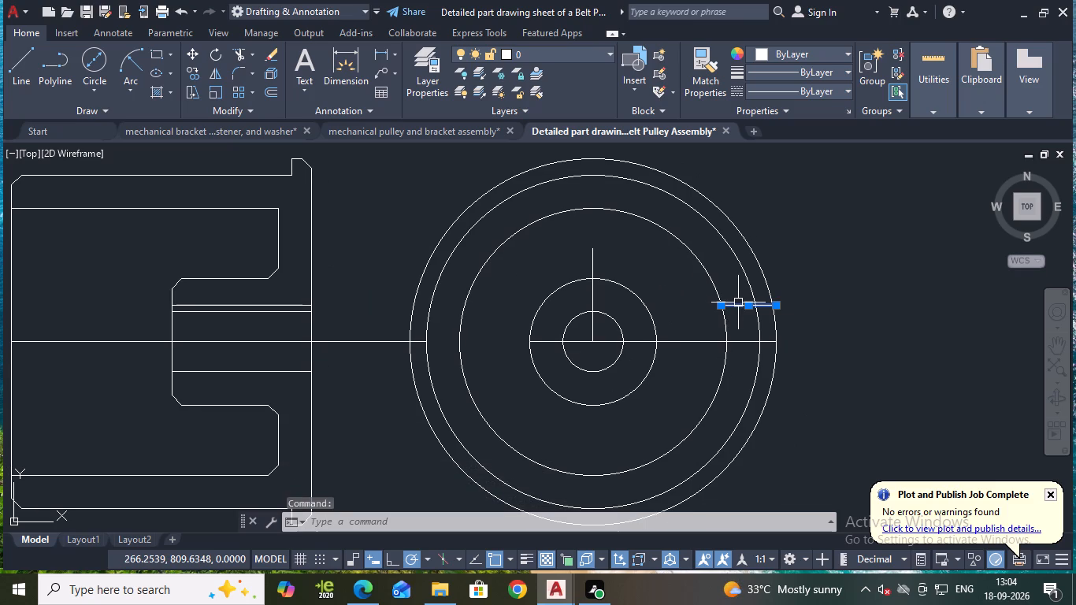
key(Return)
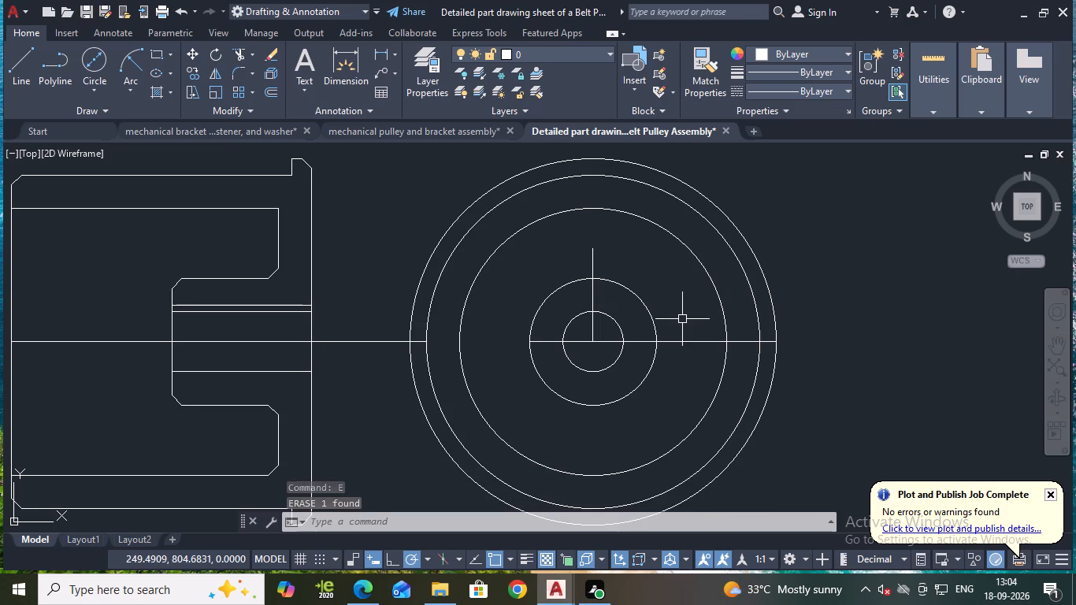
key(Escape)
Offset the centreline segment in the end view 11 downward.
scroll(681, 318, up, 1)
middle_drag(680, 318, 642, 311)
scroll(629, 315, down, 1)
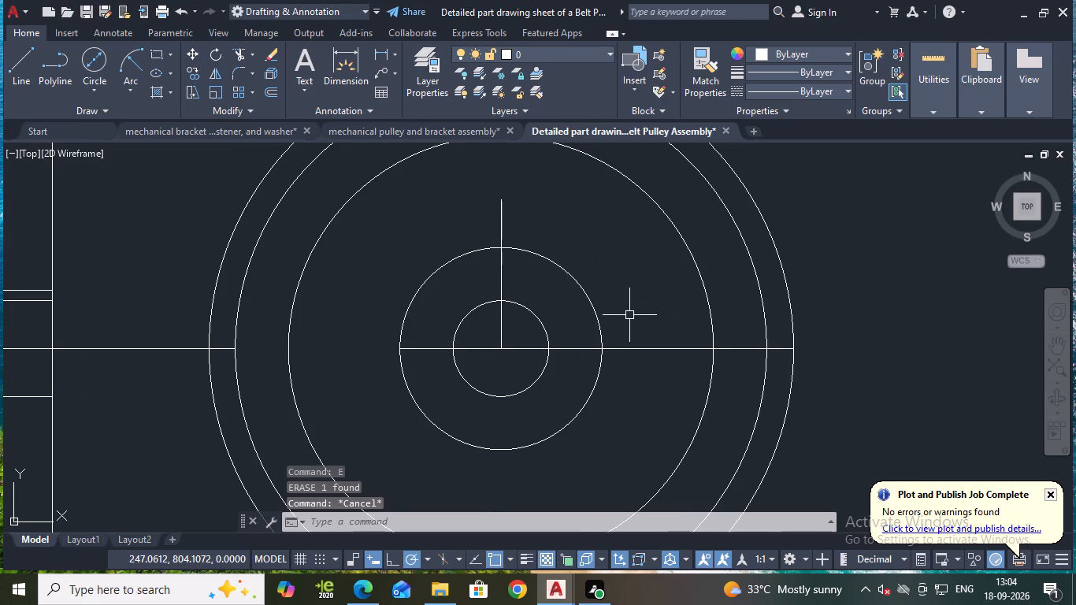
middle_click(639, 312)
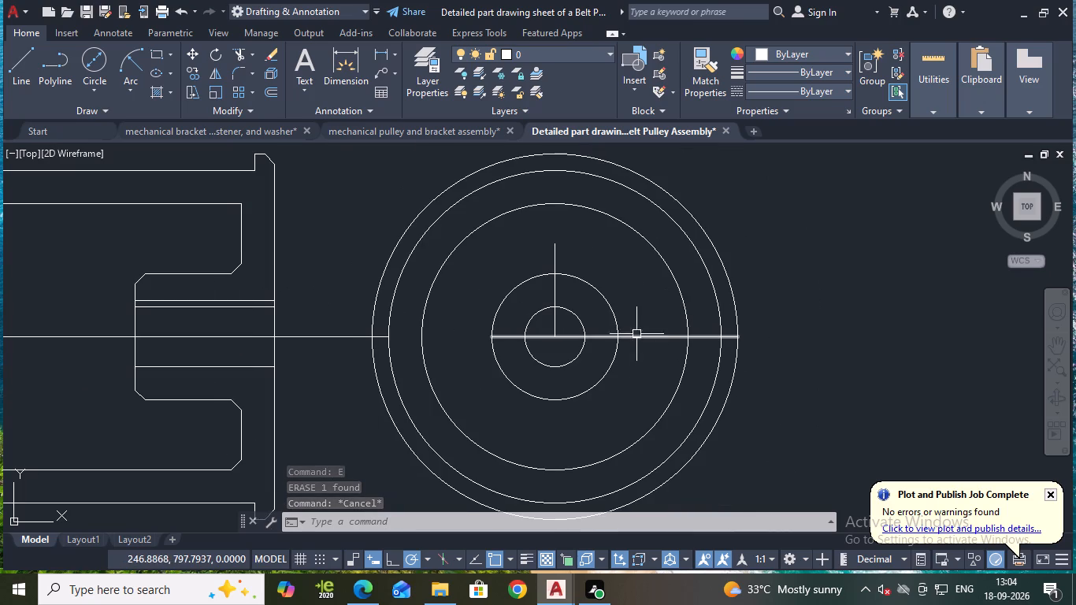
key(o)
key(Return)
key(Return)
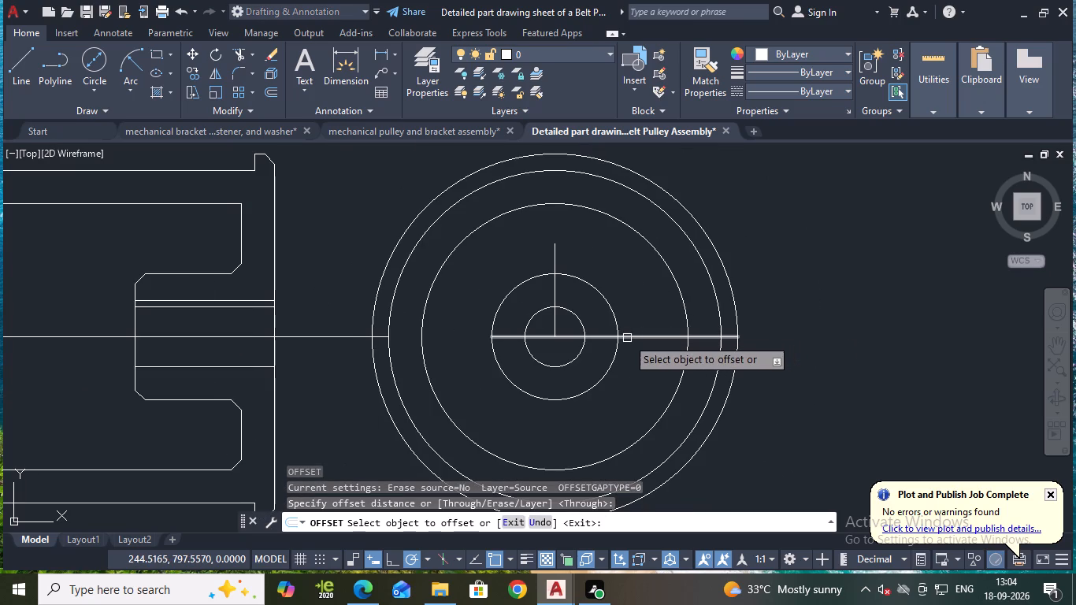
click(627, 338)
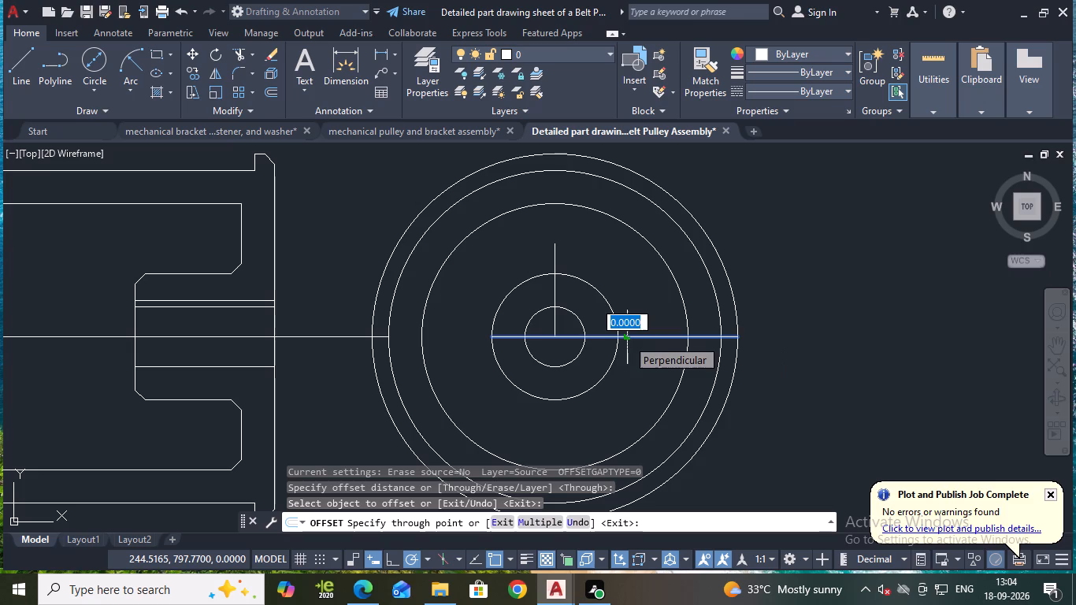
text(11)
key(Return)
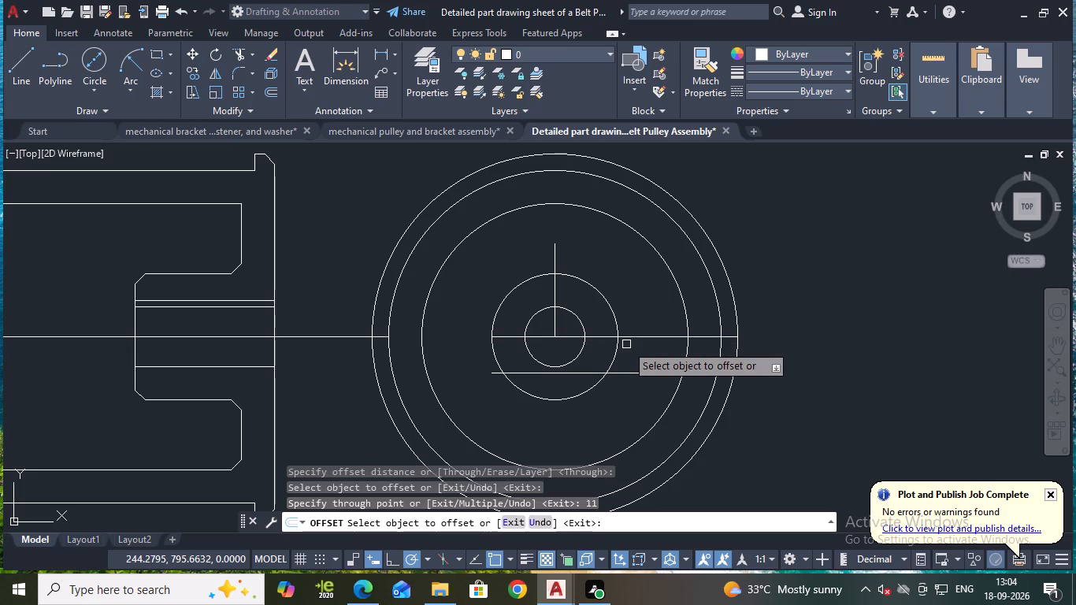
key(Escape)
Stretch the left end of the lower offset line horizontally past the hub's inner face in the pulley view.
click(523, 373)
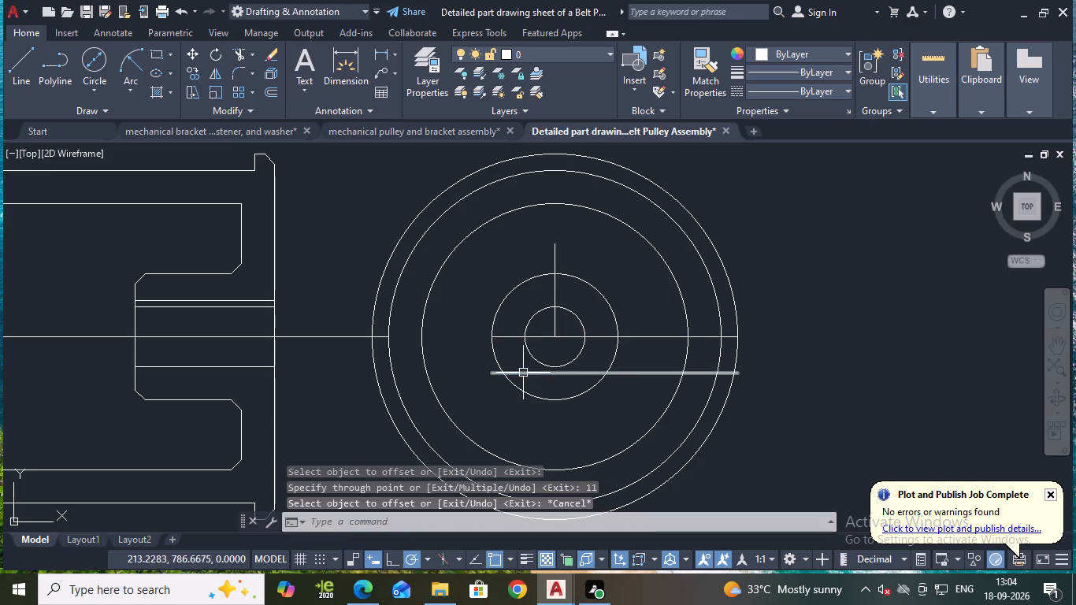
click(489, 373)
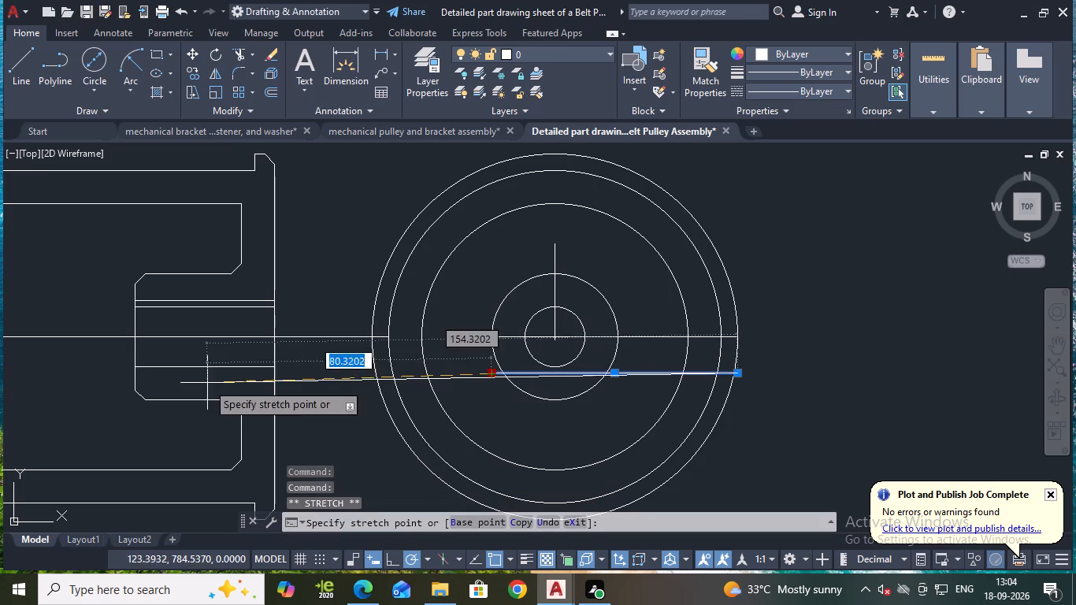
click(106, 371)
key(Escape)
Trim the lower offset line at the hub's inner face and between the flange's outer face and the largest circle.
text(tr)
key(Return)
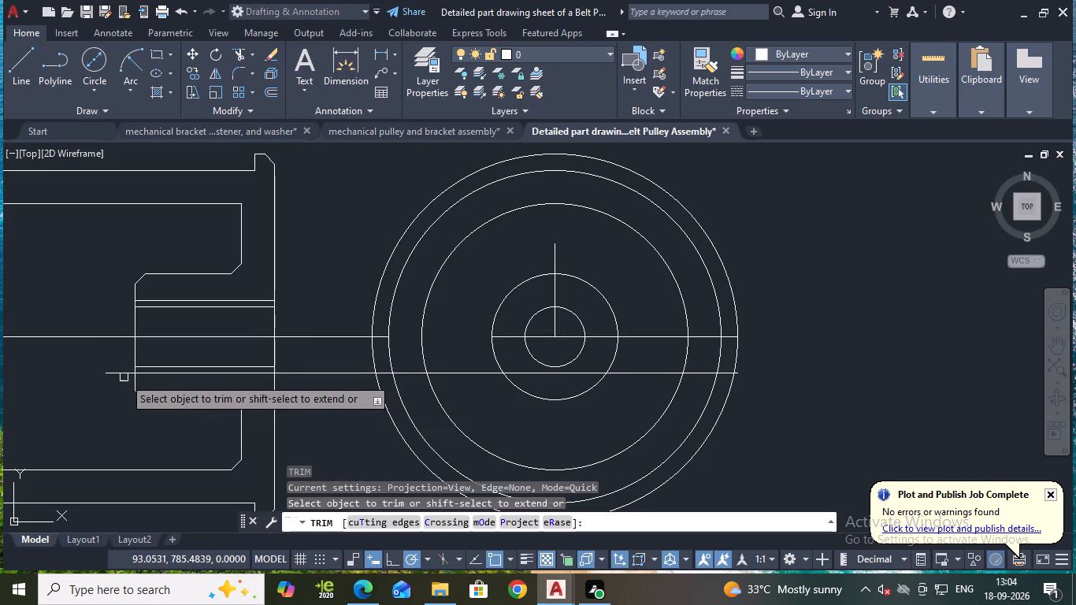
click(124, 377)
click(284, 370)
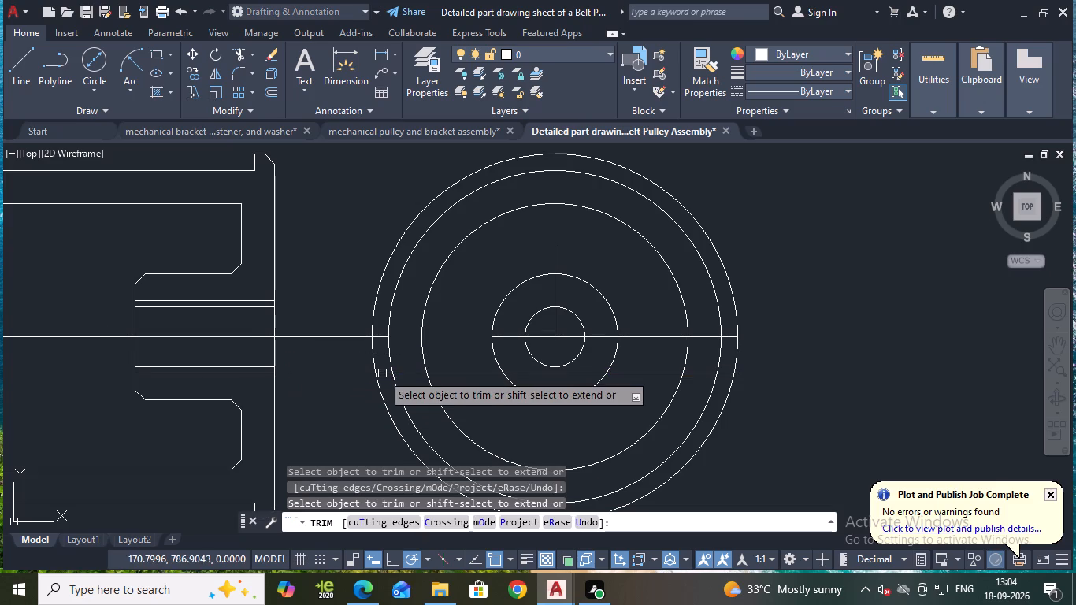
key(Escape)
Erase the leftover piece of the lower offset line crossing the end view circles.
click(461, 373)
key(e)
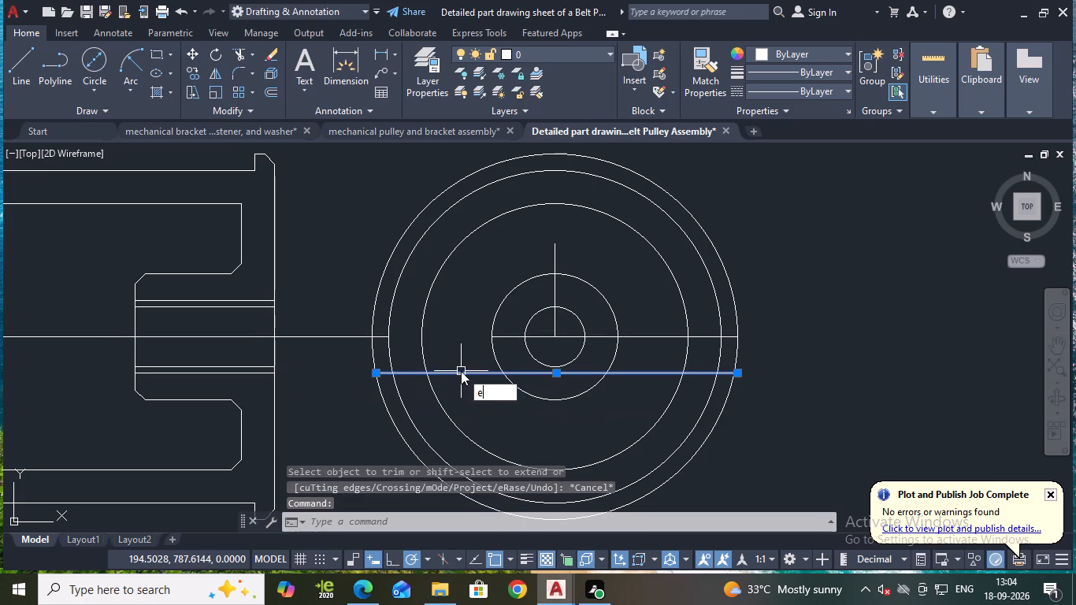
key(Return)
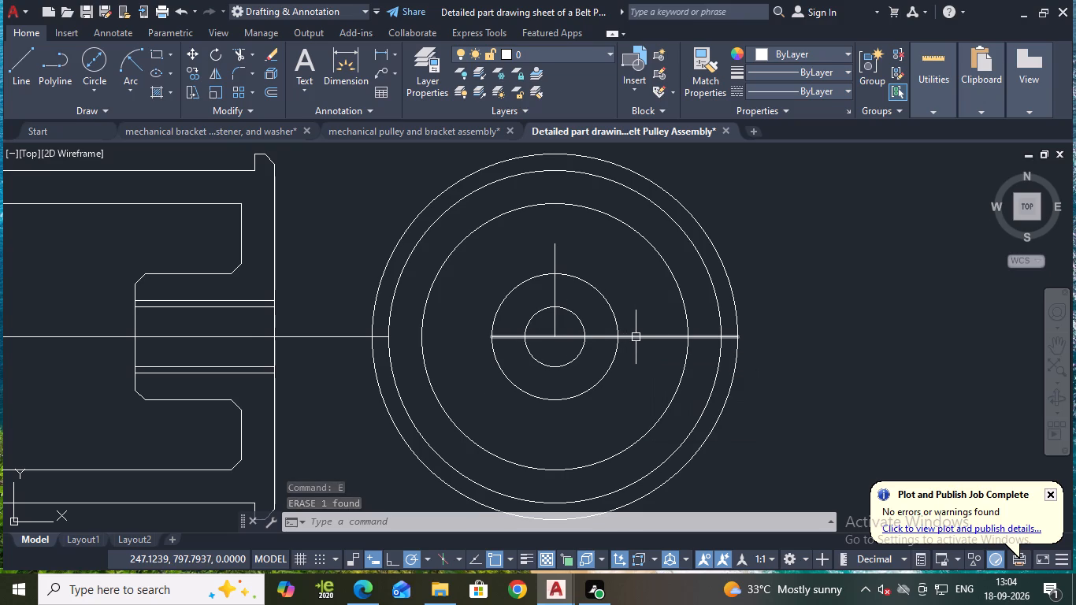
Trim the centreline between the flange's outer face and the largest circle, and between the two outermost circles on that side.
text(tr)
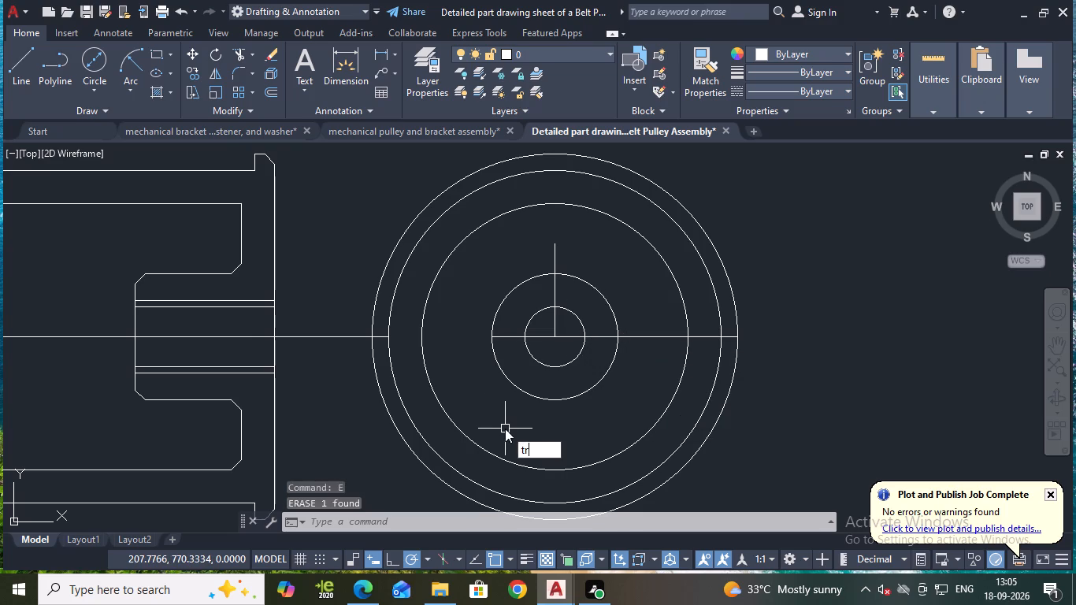
key(Return)
click(357, 340)
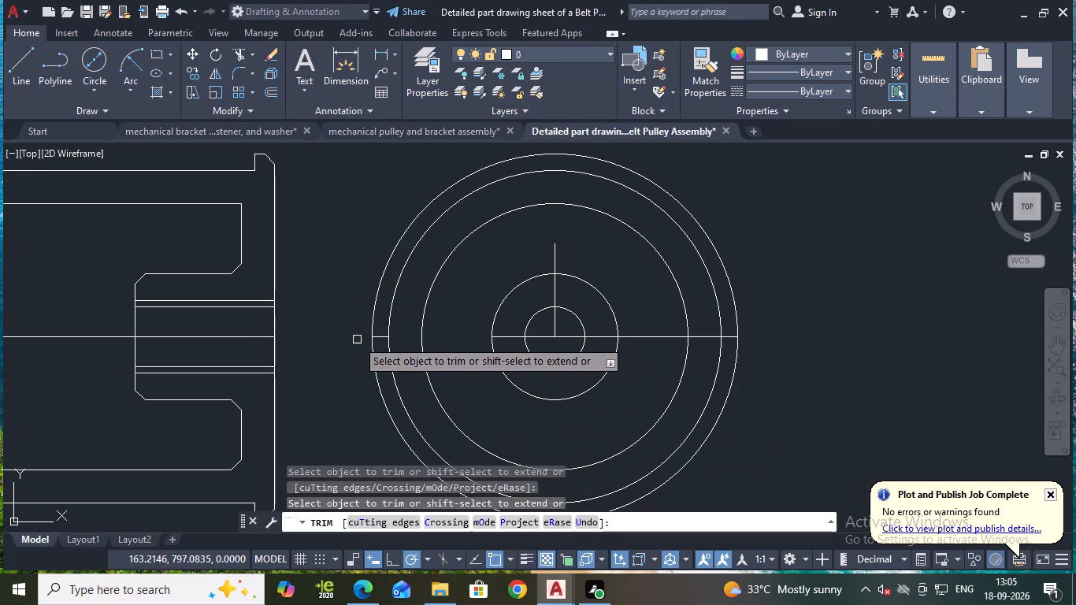
click(380, 338)
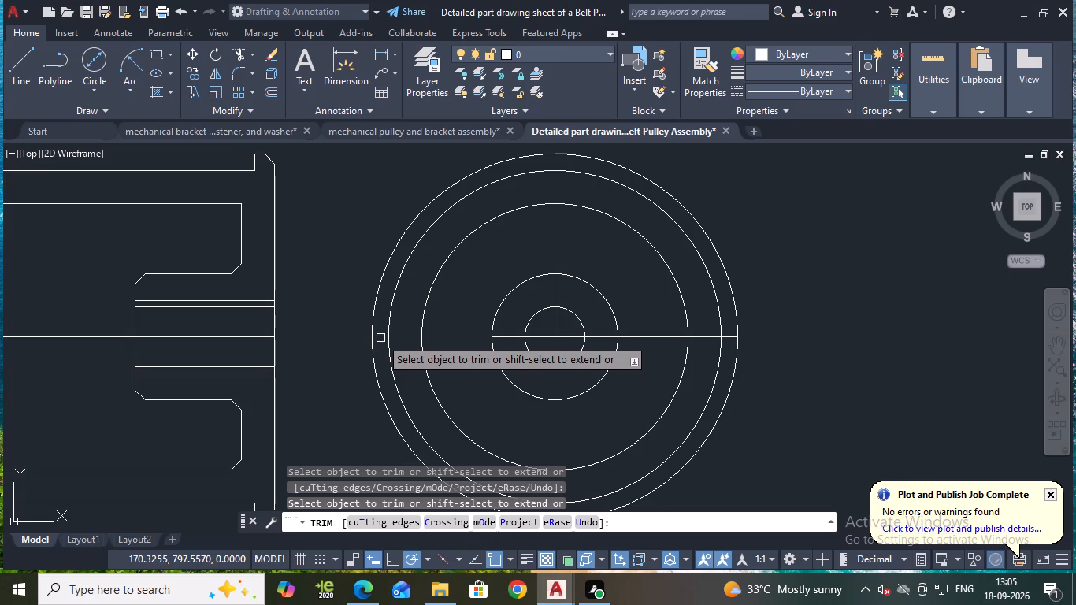
key(Escape)
Stretch the left end of the end view's horizontal centreline out to the largest circle.
click(538, 342)
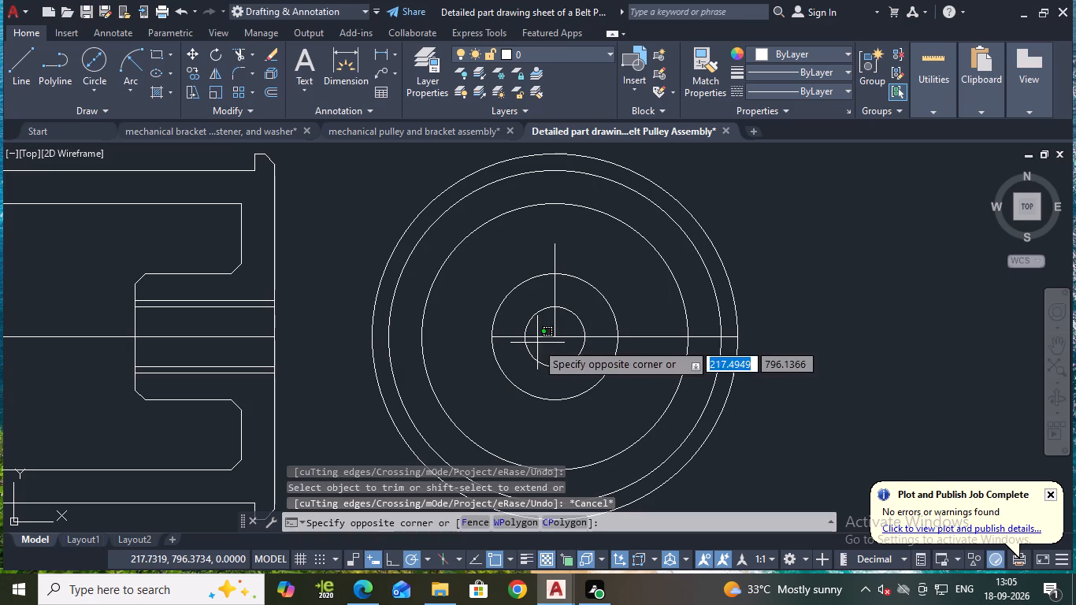
click(532, 339)
click(532, 338)
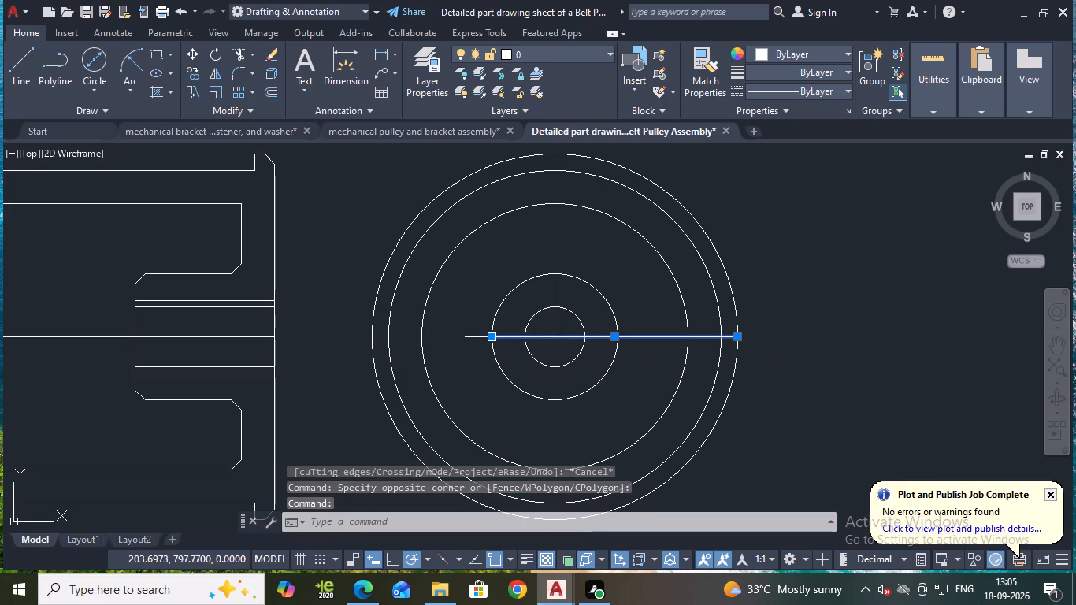
click(493, 336)
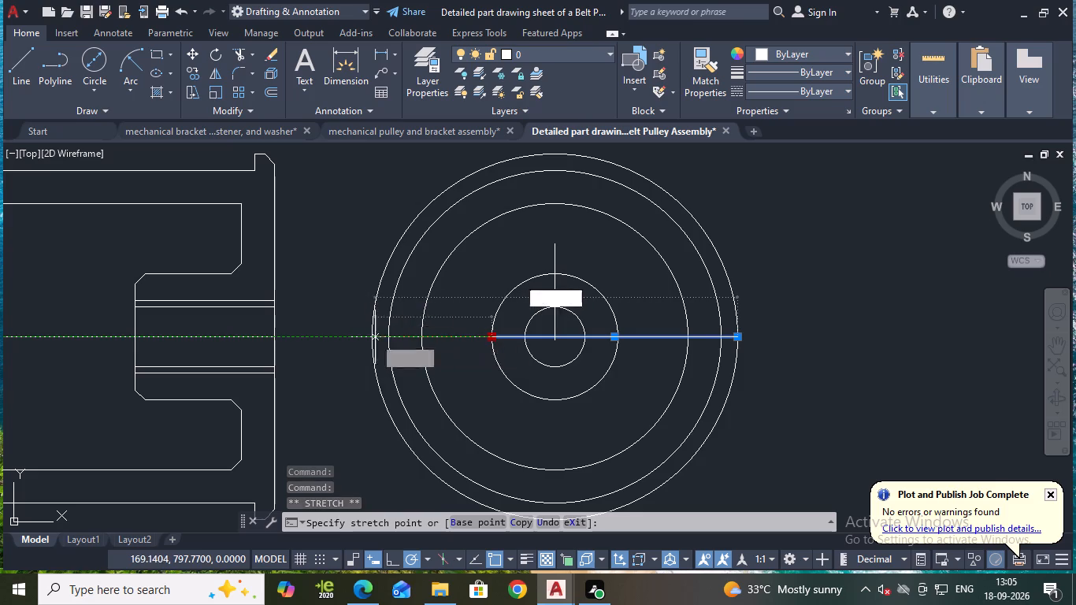
click(370, 337)
key(Escape)
Save the drawing.
scroll(494, 305, down, 2)
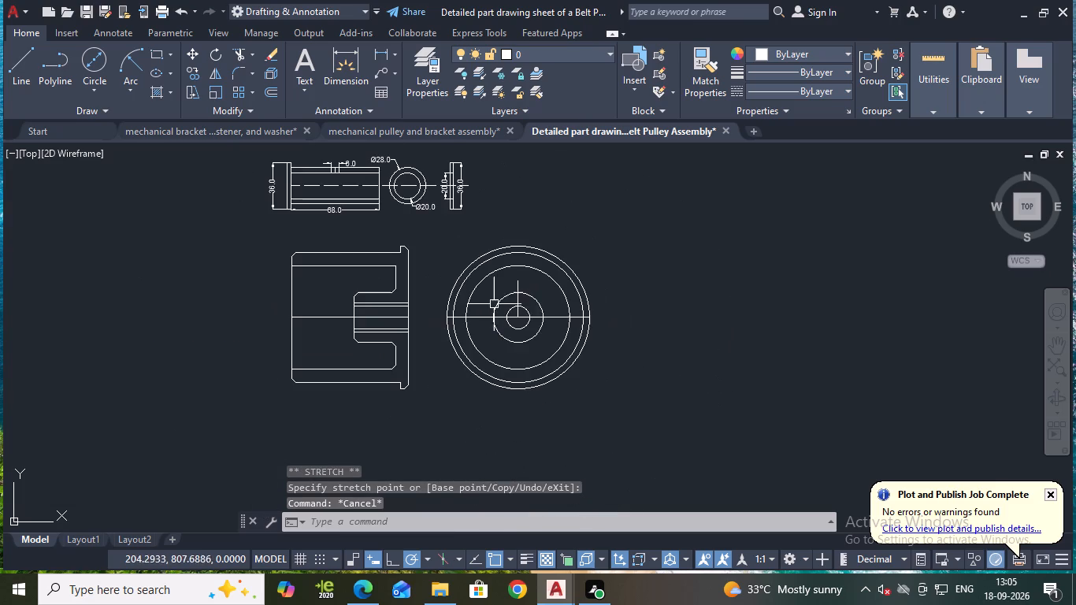
key(ctrl+s)
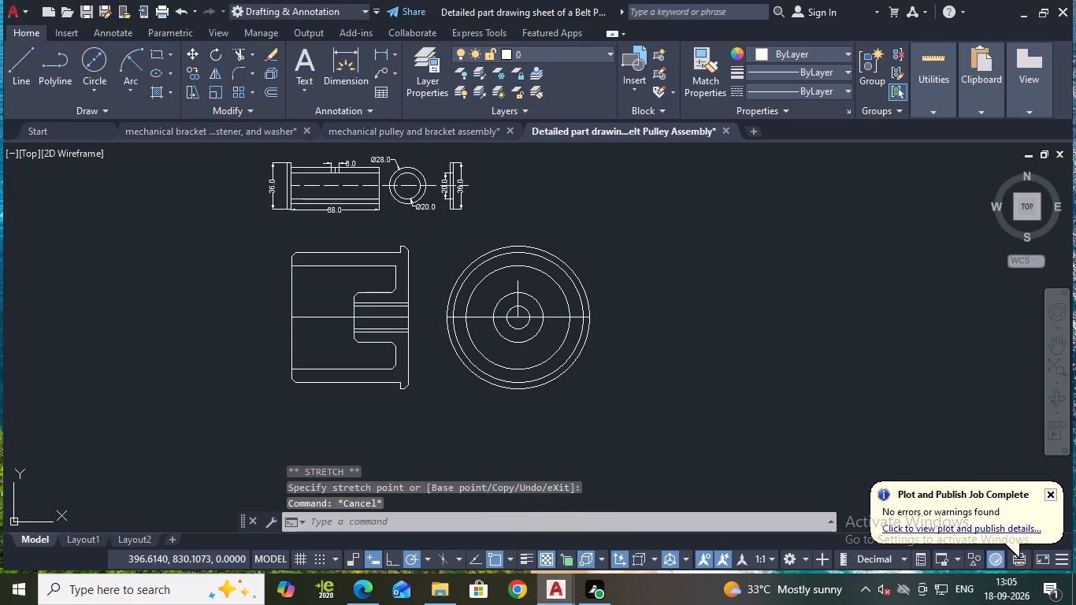
Offset the end view's horizontal centreline 11 upward.
scroll(434, 275, up, 1)
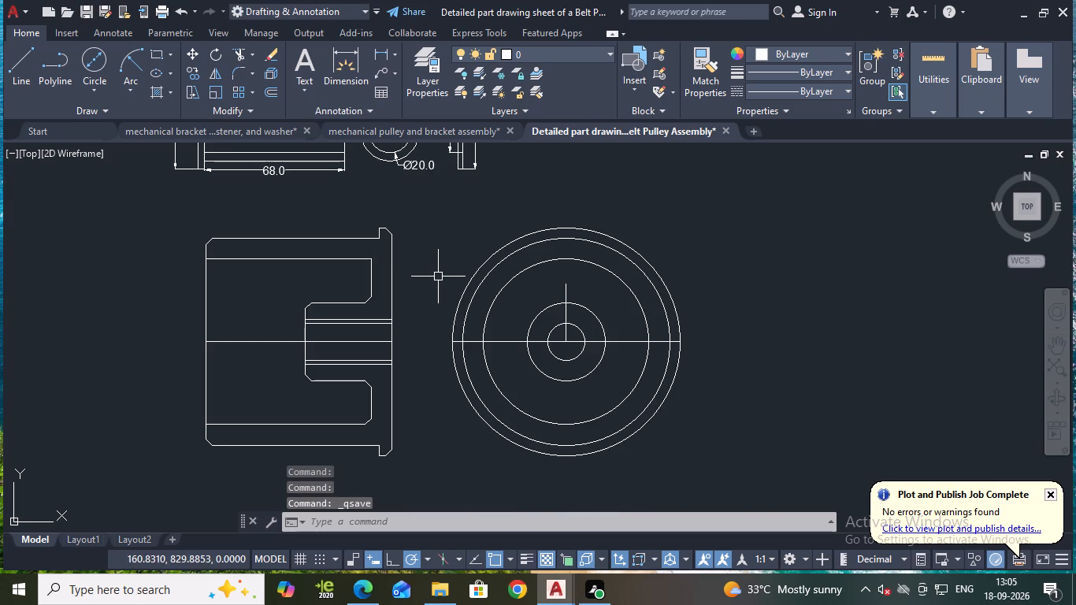
scroll(443, 277, up, 1)
middle_drag(615, 290, 537, 306)
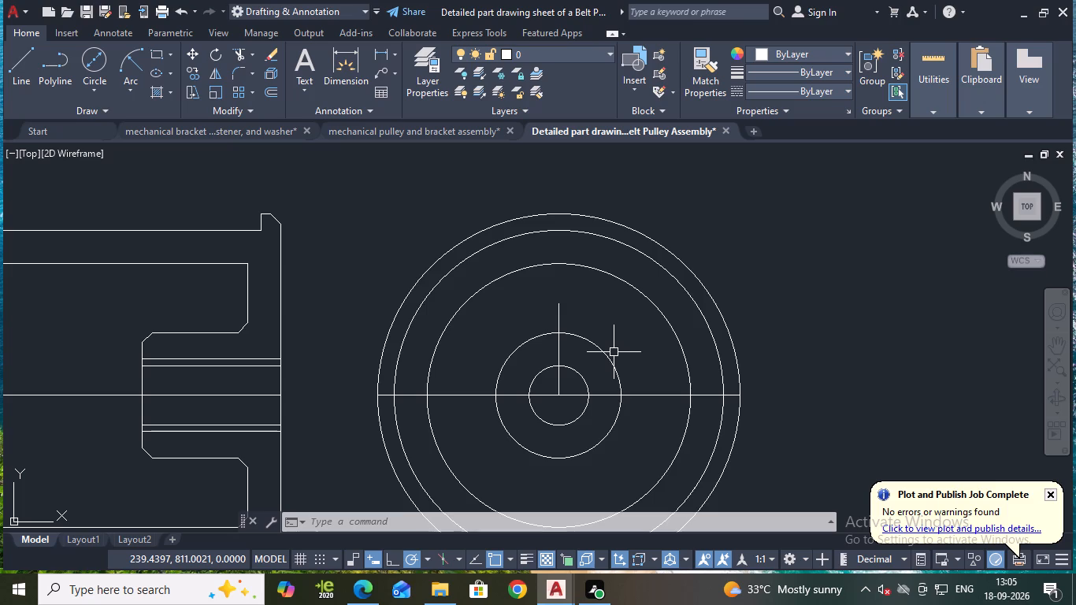
scroll(614, 352, down, 1)
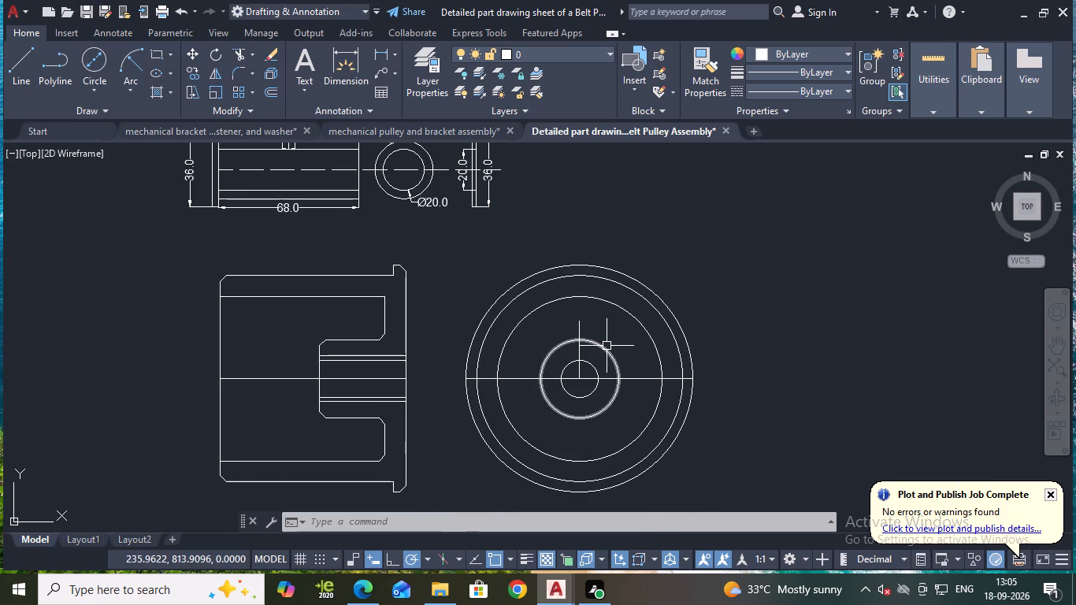
scroll(607, 345, up, 1)
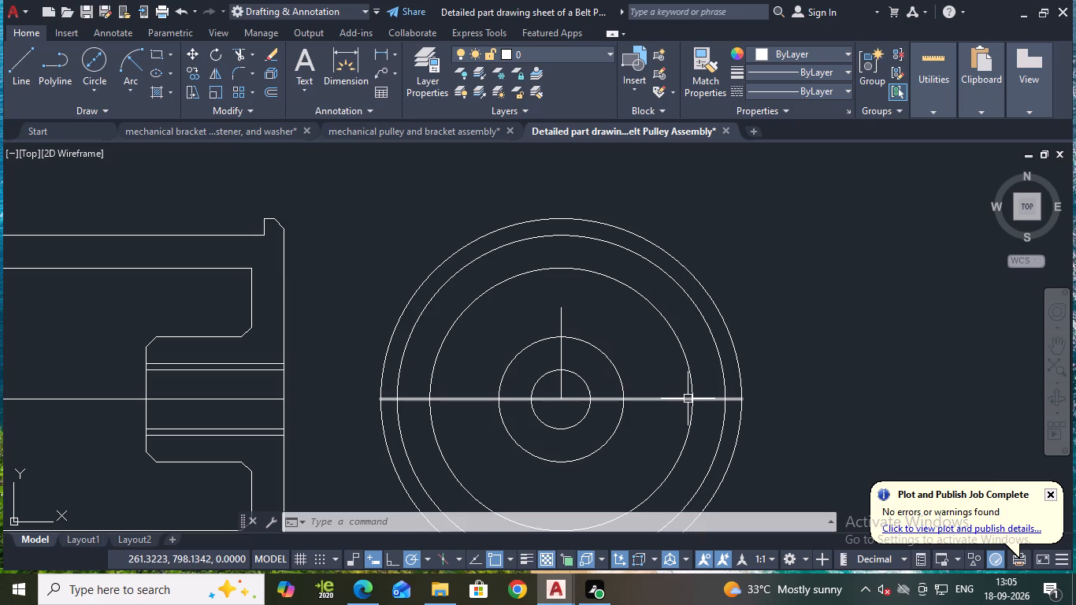
key(o)
key(Return)
key(Return)
click(647, 399)
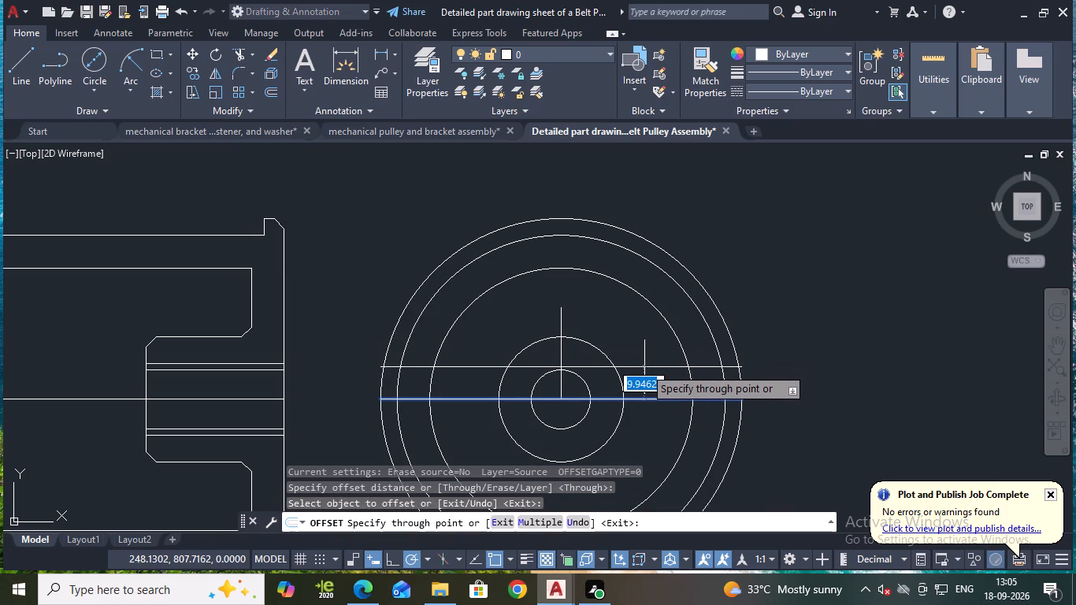
text(11)
key(Return)
key(Escape)
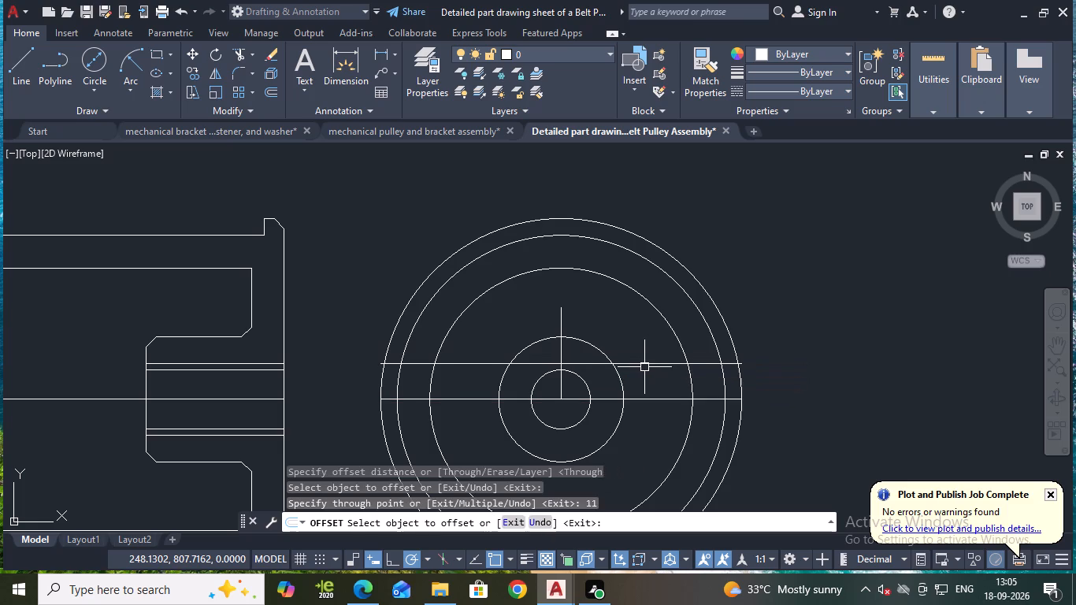
Offset the end view's vertical centreline 3 to each side for the keyway walls.
scroll(558, 377, up, 2)
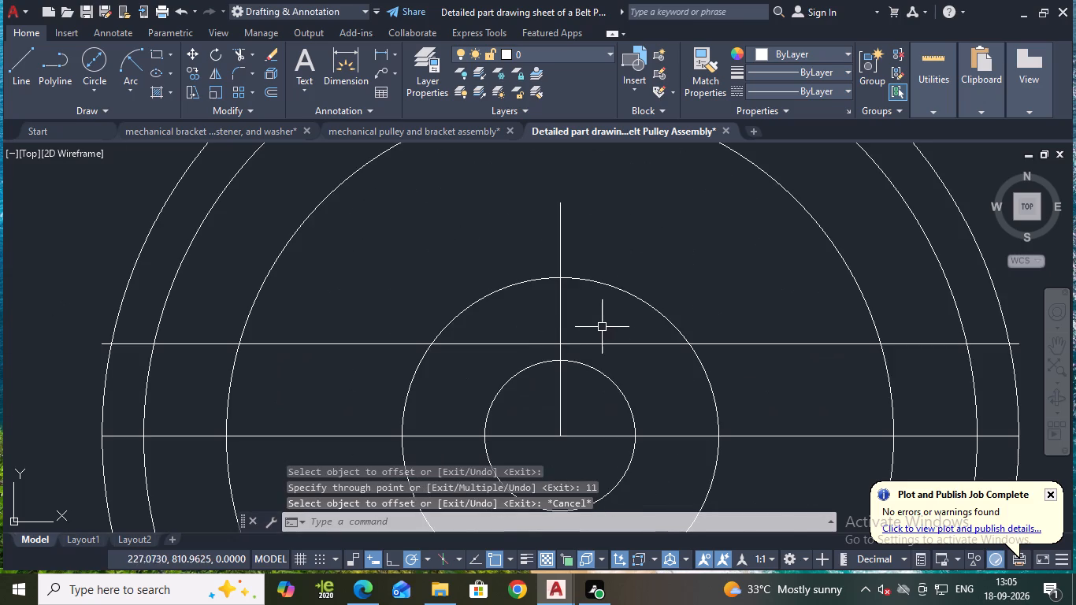
key(o)
key(Return)
key(Return)
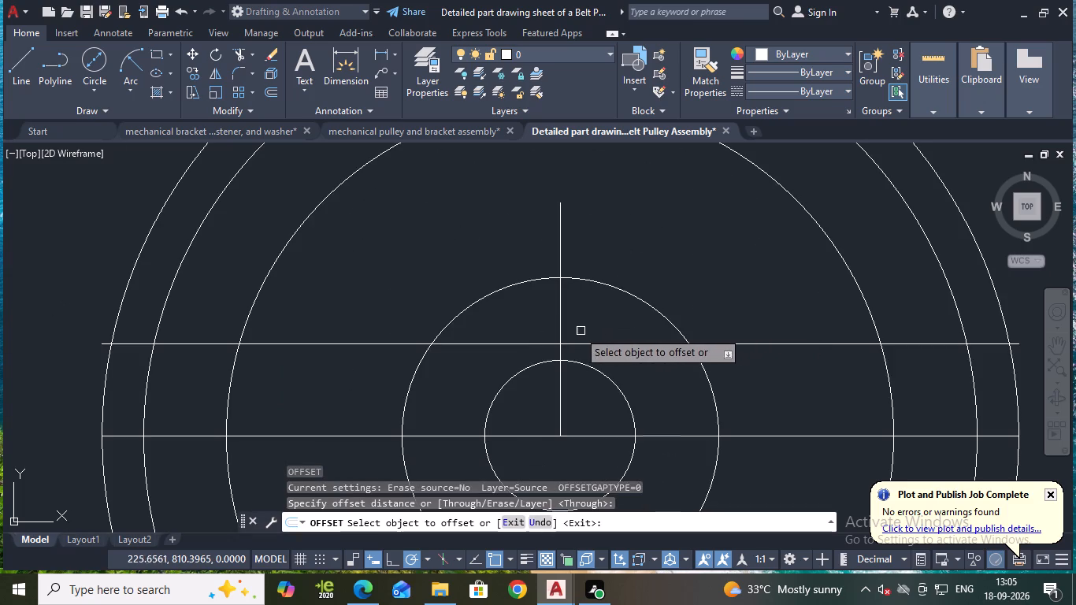
click(560, 333)
key(3)
key(Return)
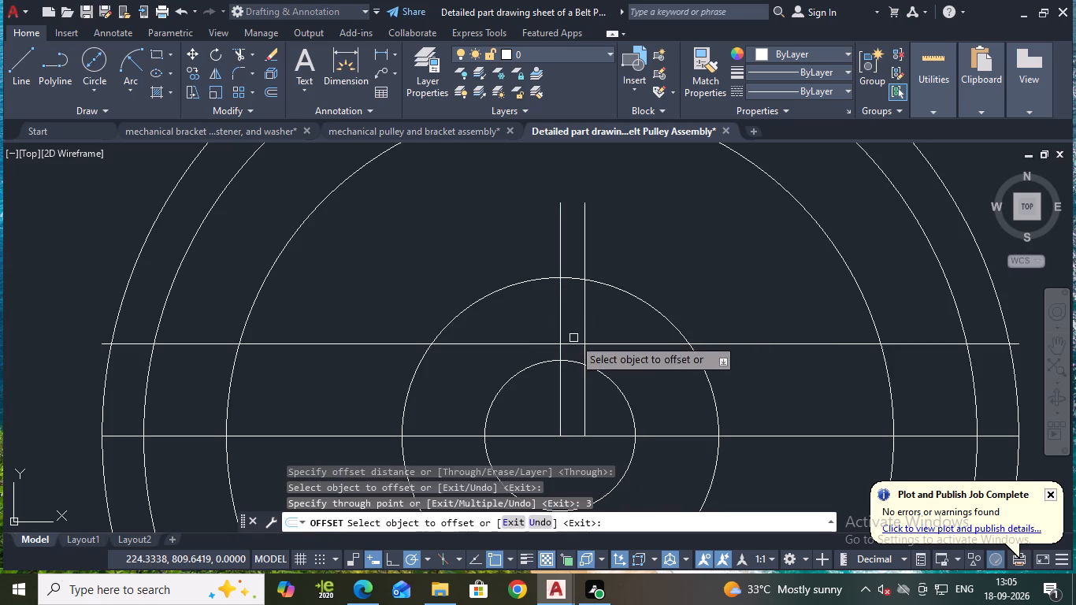
click(559, 331)
key(3)
key(Return)
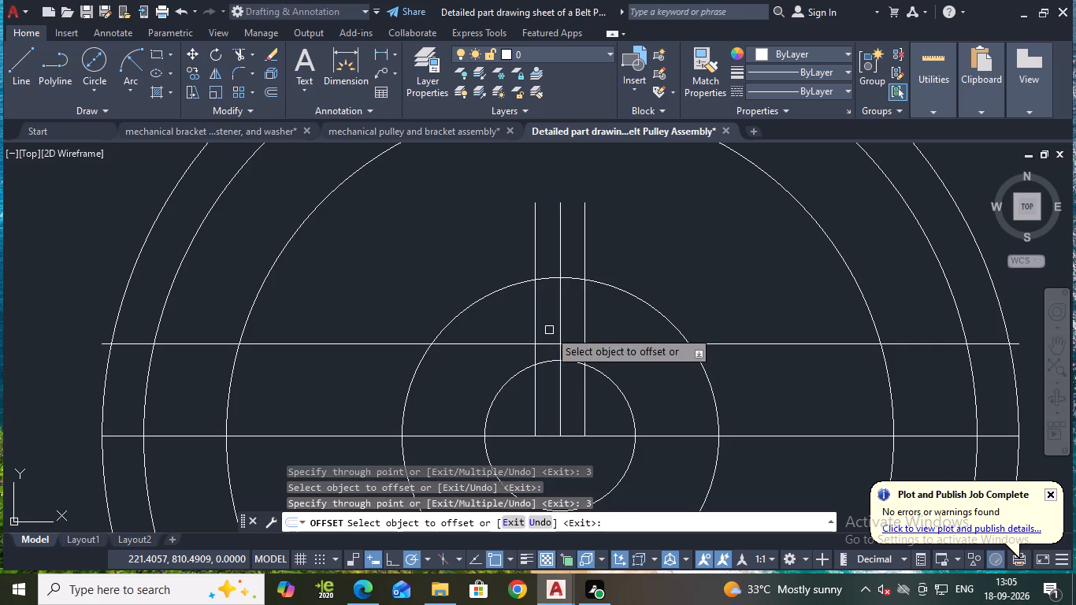
key(Escape)
Trim the upper offset line outside the keyway walls and the three vertical lines above it, within the hub circle.
text(tr)
key(Return)
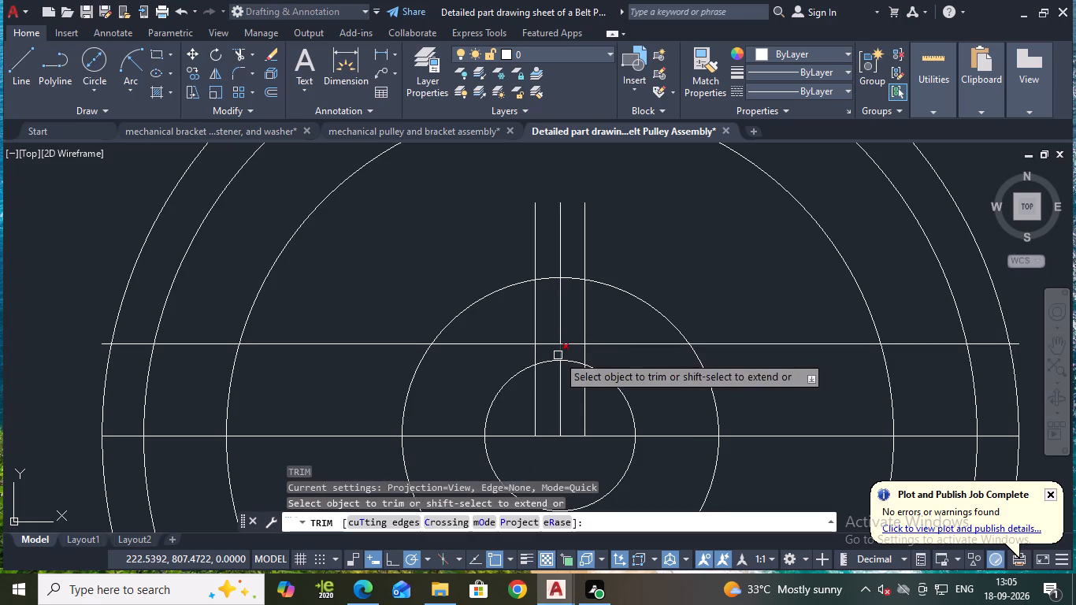
click(522, 350)
click(521, 350)
click(521, 340)
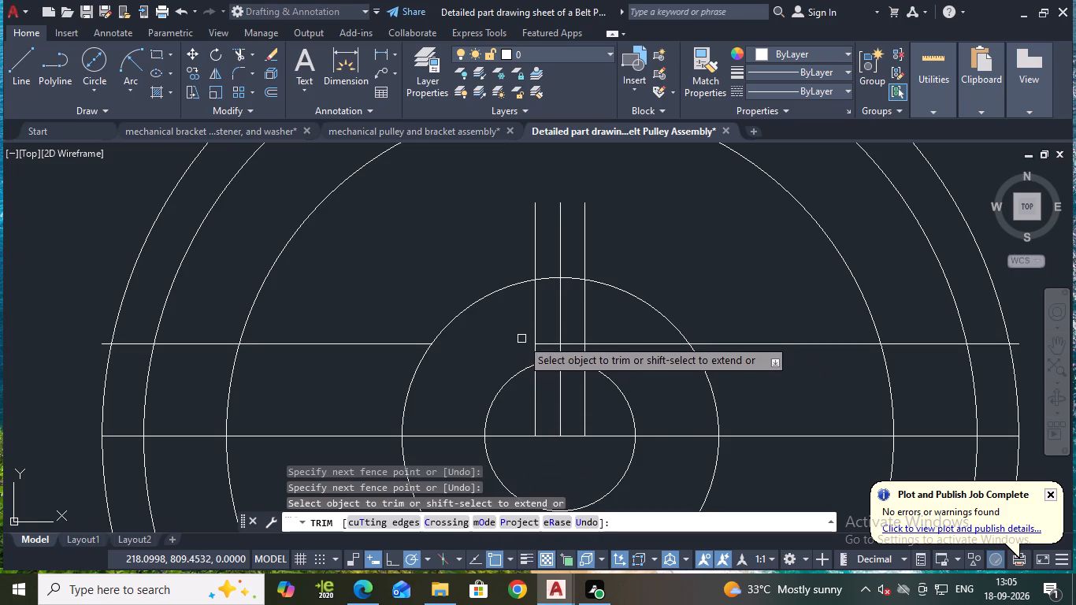
click(617, 346)
drag(610, 328, 521, 310)
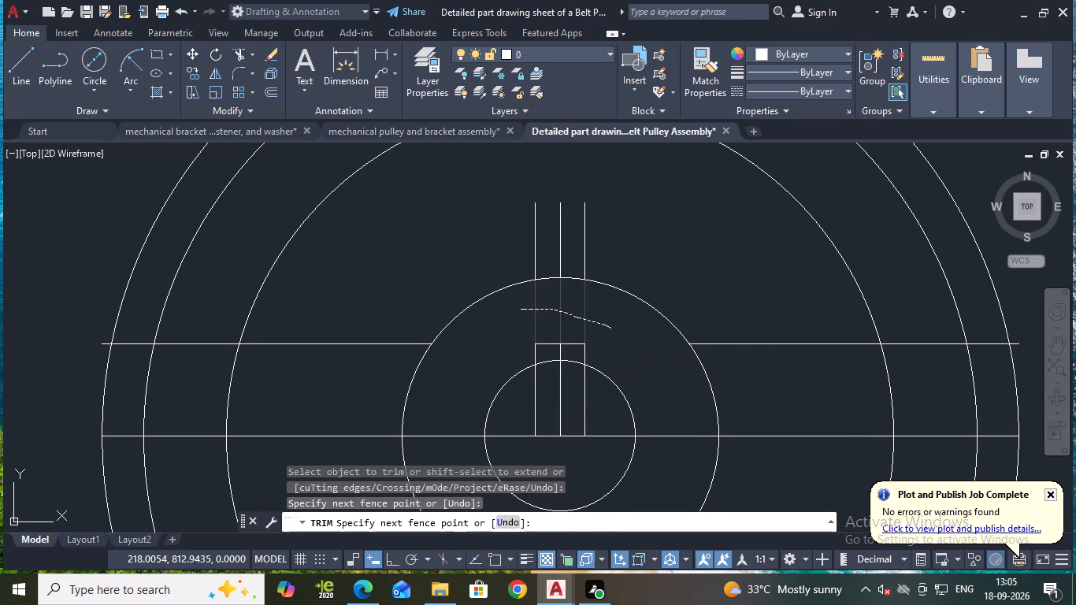
click(521, 310)
key(Escape)
Trim the three vertical lines inside the bore circle.
key(space)
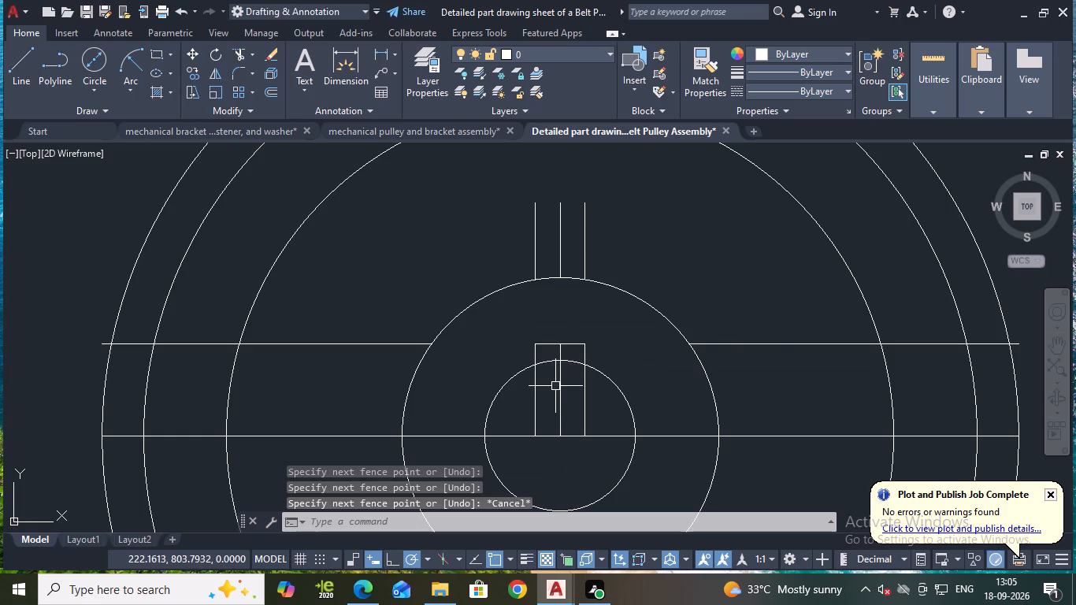
click(538, 382)
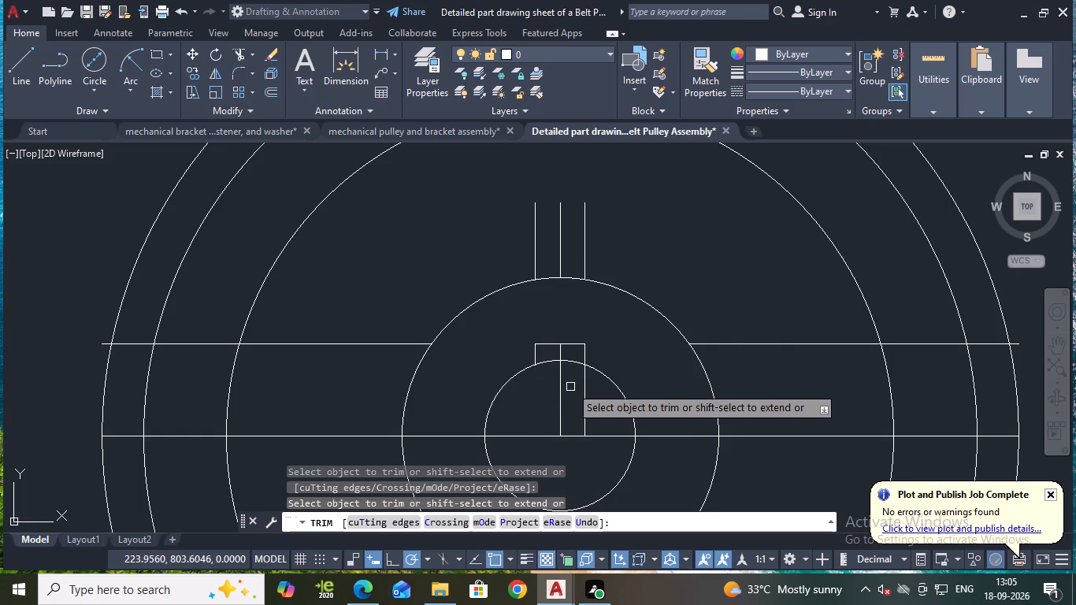
click(559, 386)
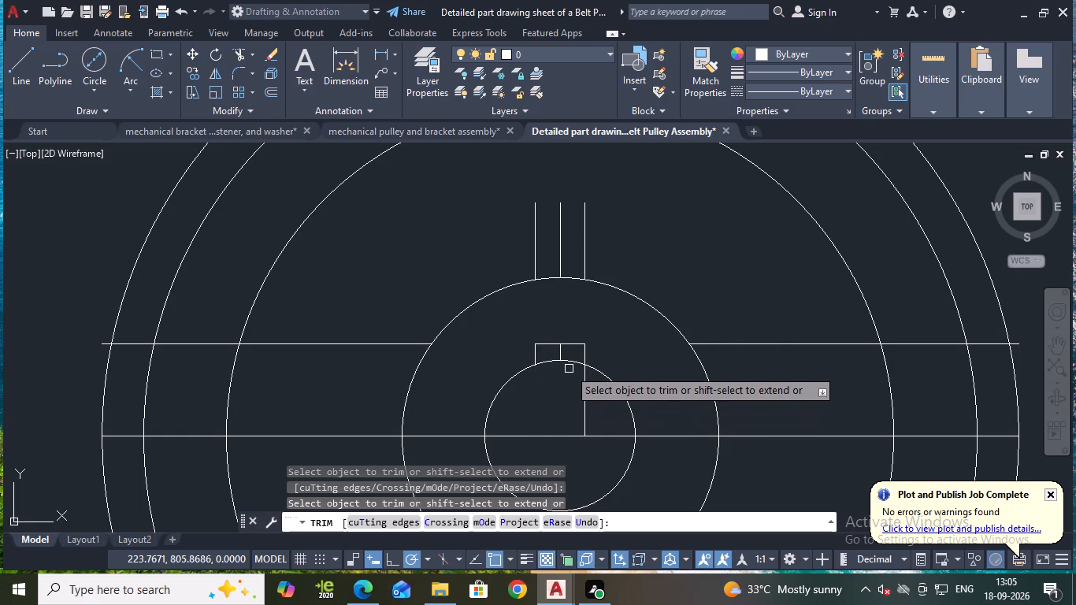
click(581, 381)
key(Escape)
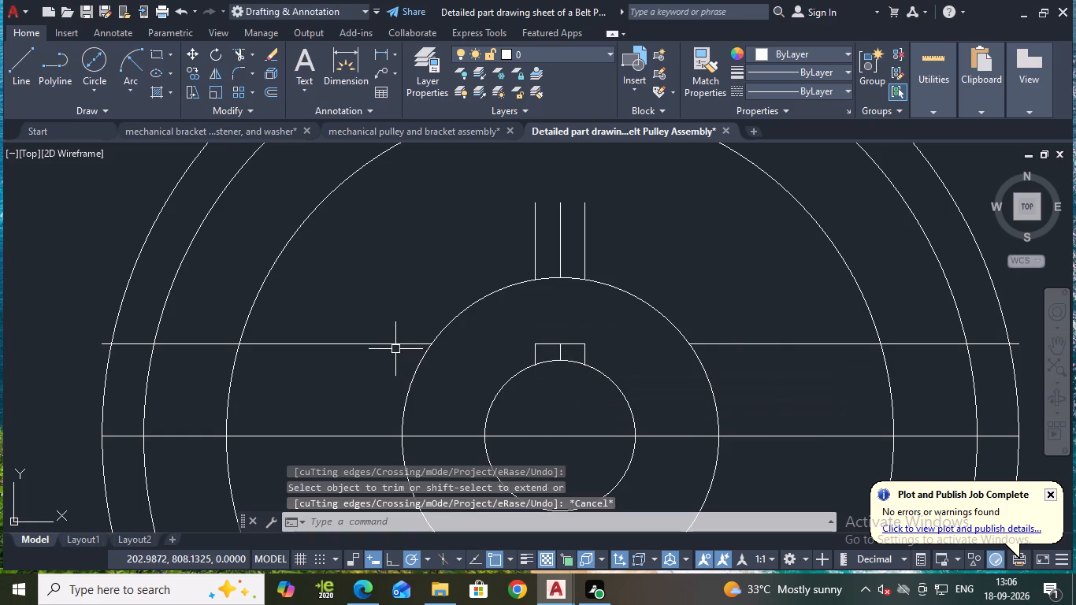
Erase the two horizontal and three vertical line leftovers outside the hub circle.
click(390, 344)
click(703, 341)
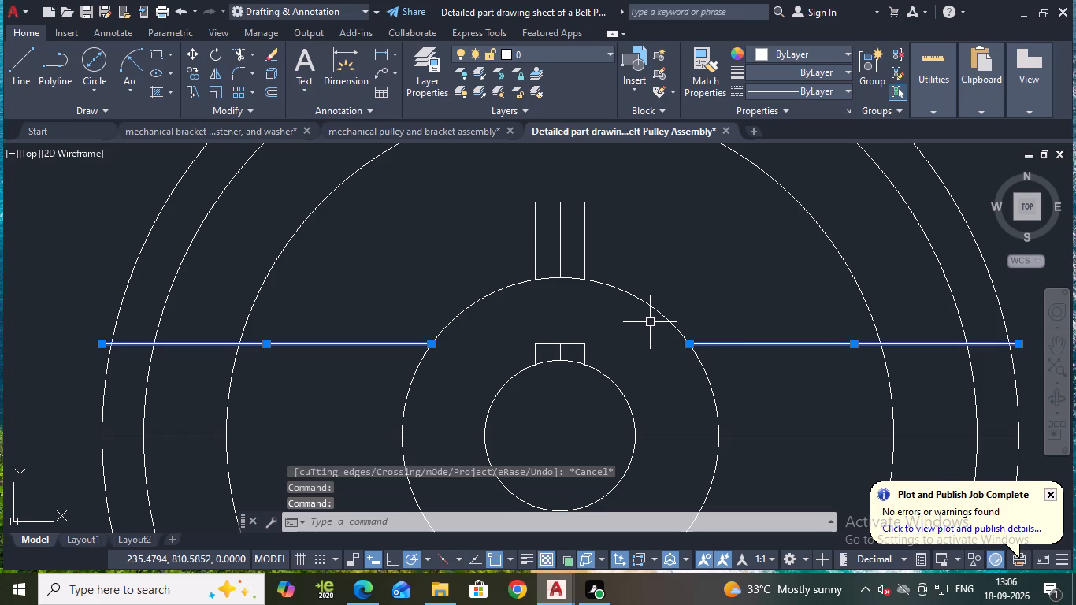
click(586, 241)
click(560, 251)
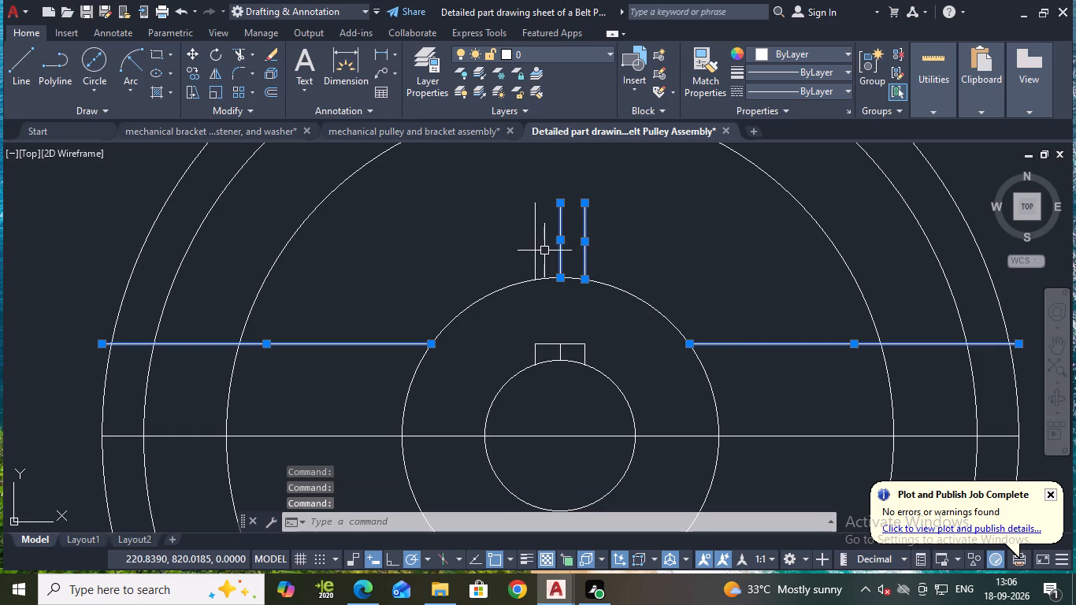
click(534, 254)
key(e)
key(Return)
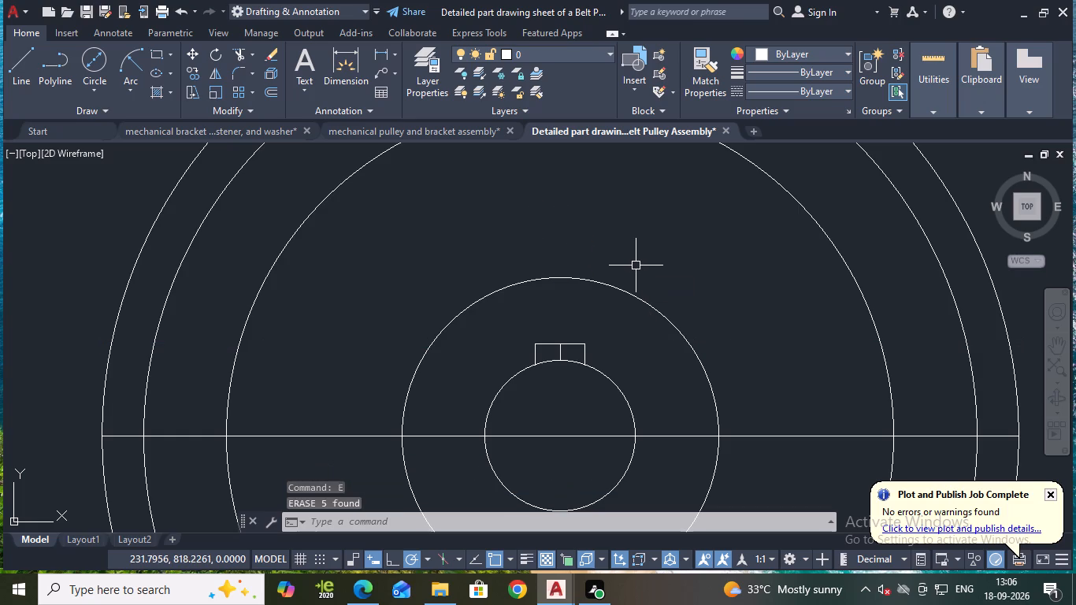
Erase the short middle vertical line inside the keyway.
scroll(636, 269, down, 1)
scroll(592, 345, up, 3)
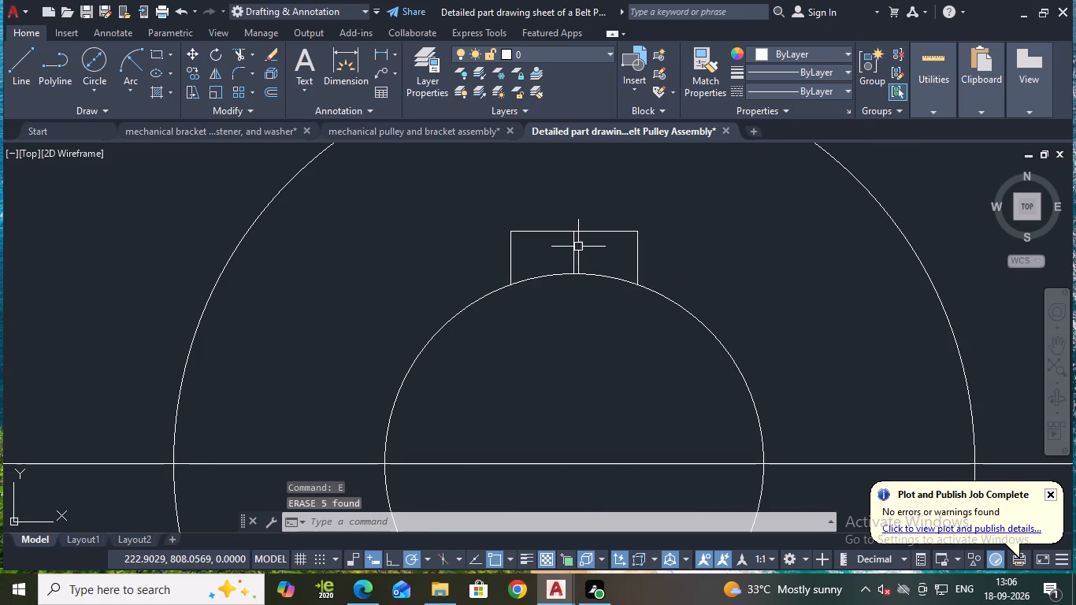
click(576, 247)
key(e)
key(Return)
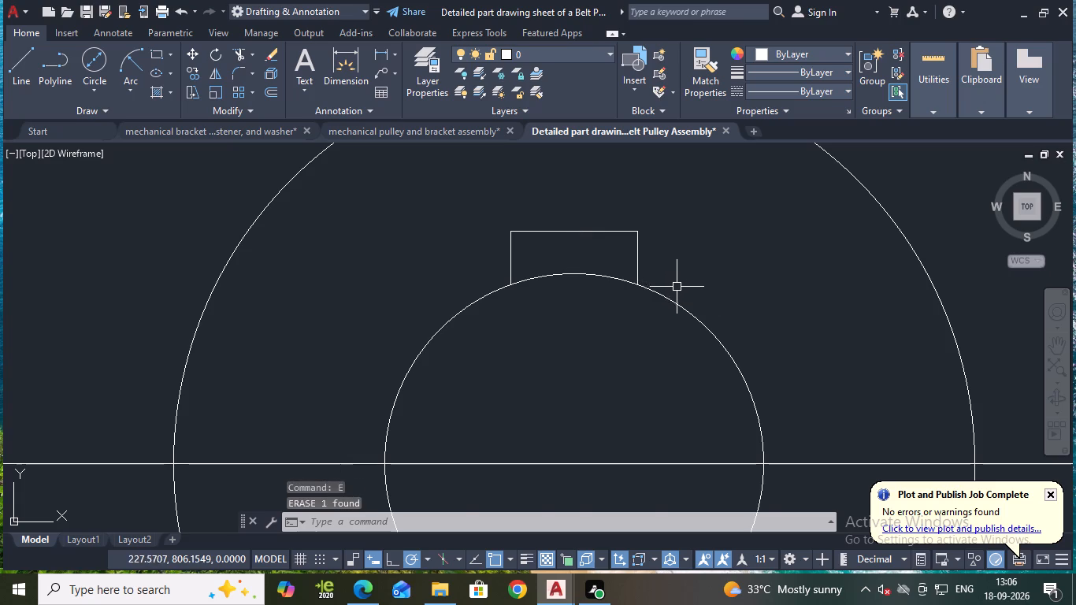
Trim the bore circle's arc between the keyway walls to open the keyway into the bore.
scroll(677, 287, down, 3)
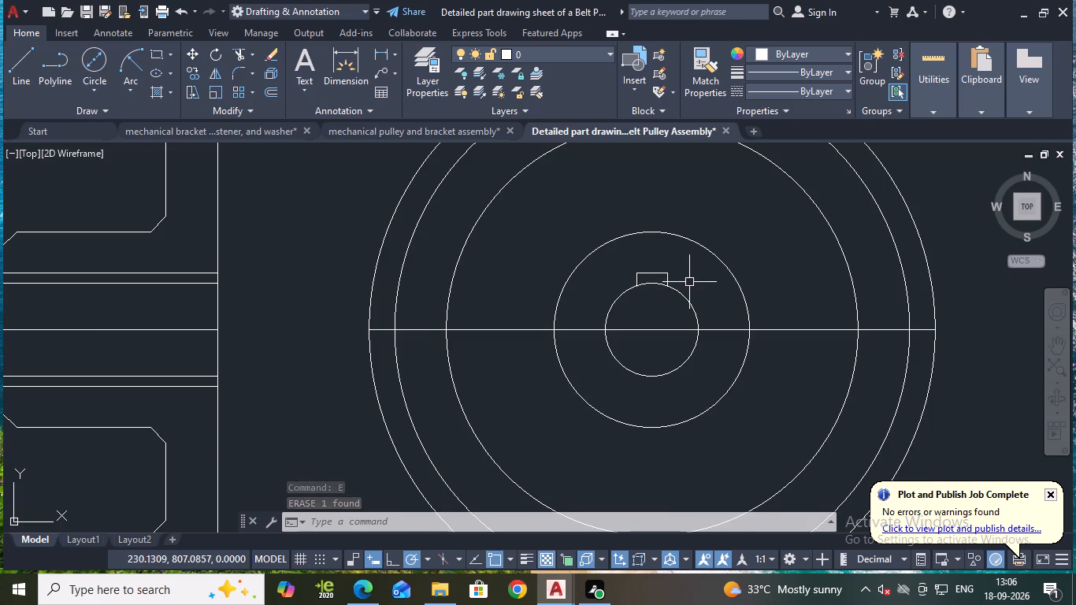
scroll(641, 289, up, 2)
text(tr)
key(Return)
click(674, 271)
click(673, 273)
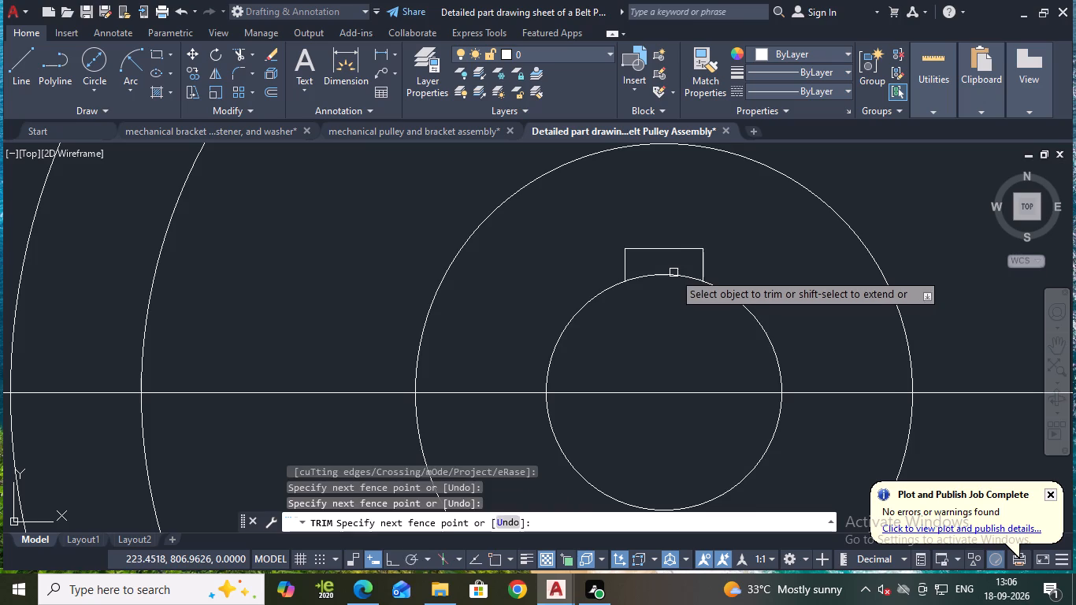
click(671, 275)
scroll(672, 277, down, 2)
key(Escape)
Save the drawing.
key(ctrl+s)
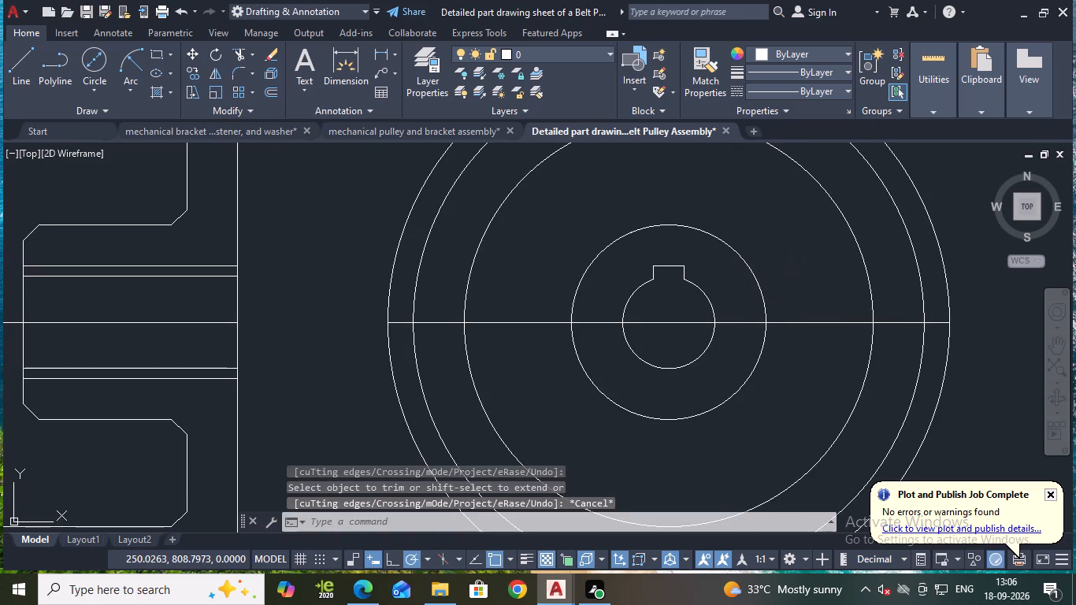
Change the horizontal centre lines of the pulley's section view and end view to the ACAD_ISO02W100 dashed linetype.
scroll(752, 262, down, 3)
scroll(815, 226, up, 1)
middle_drag(815, 226, 791, 245)
scroll(781, 246, up, 1)
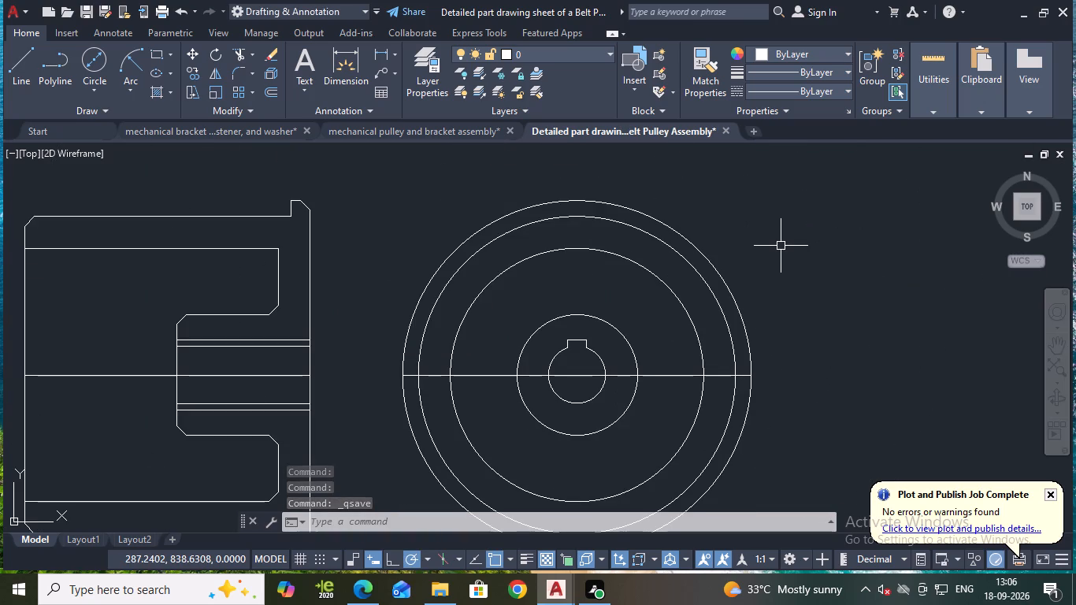
scroll(781, 246, down, 1)
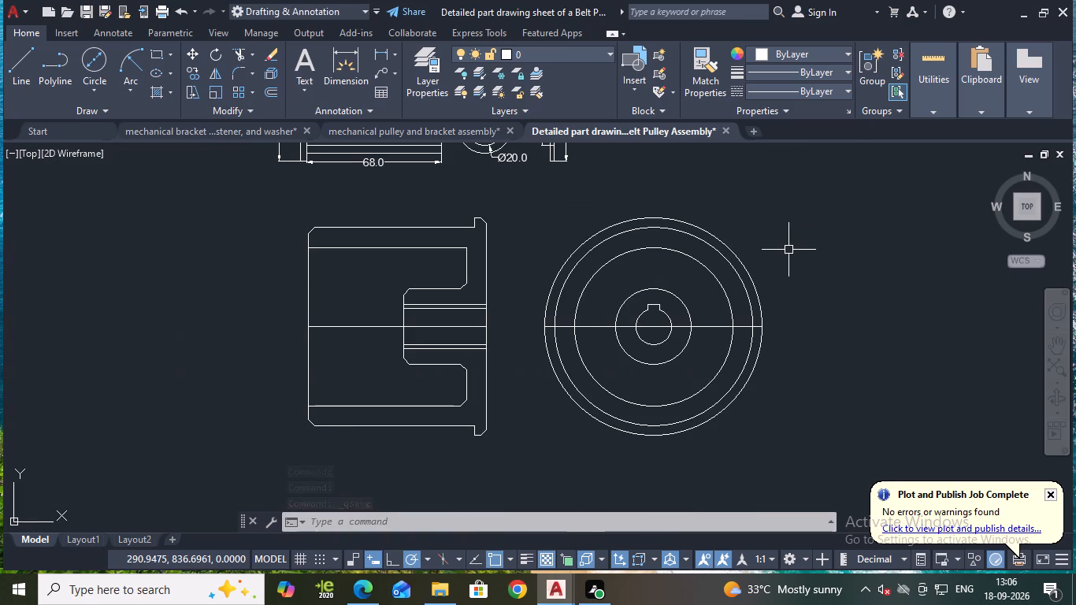
key(Escape)
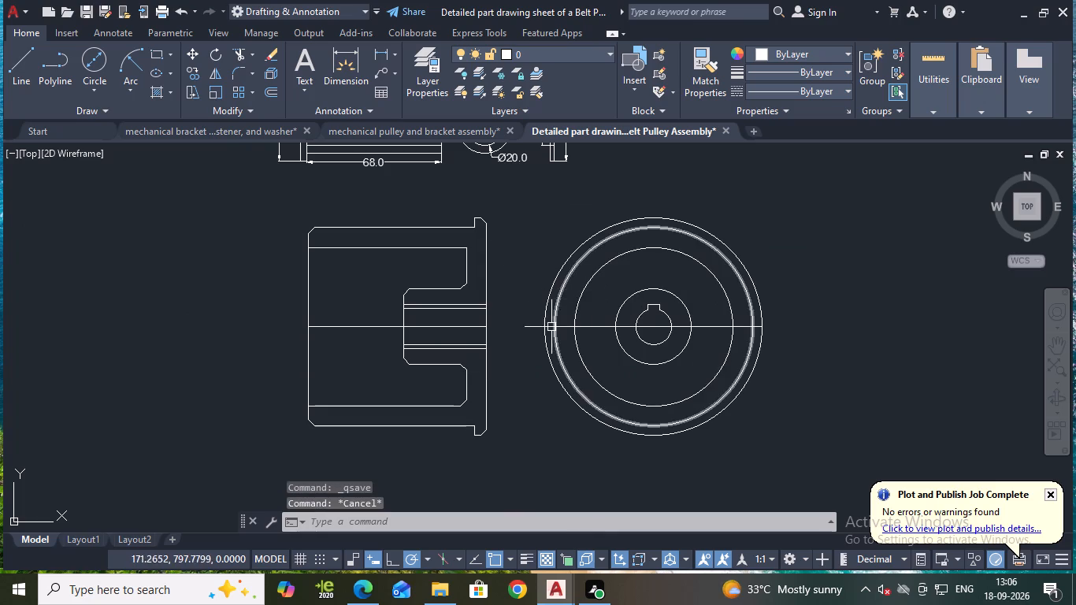
click(577, 327)
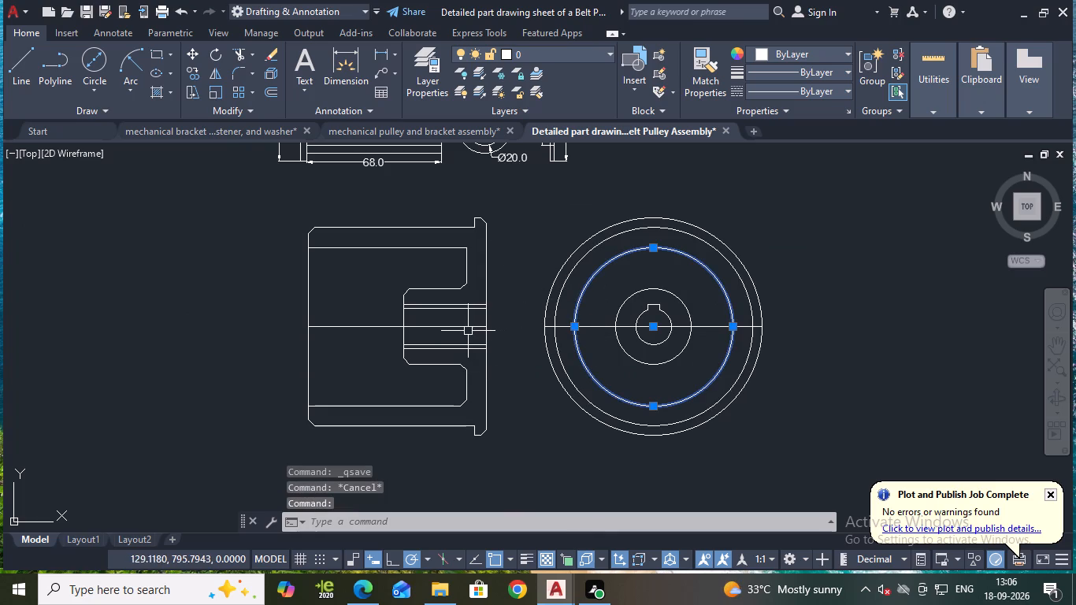
key(Escape)
click(597, 327)
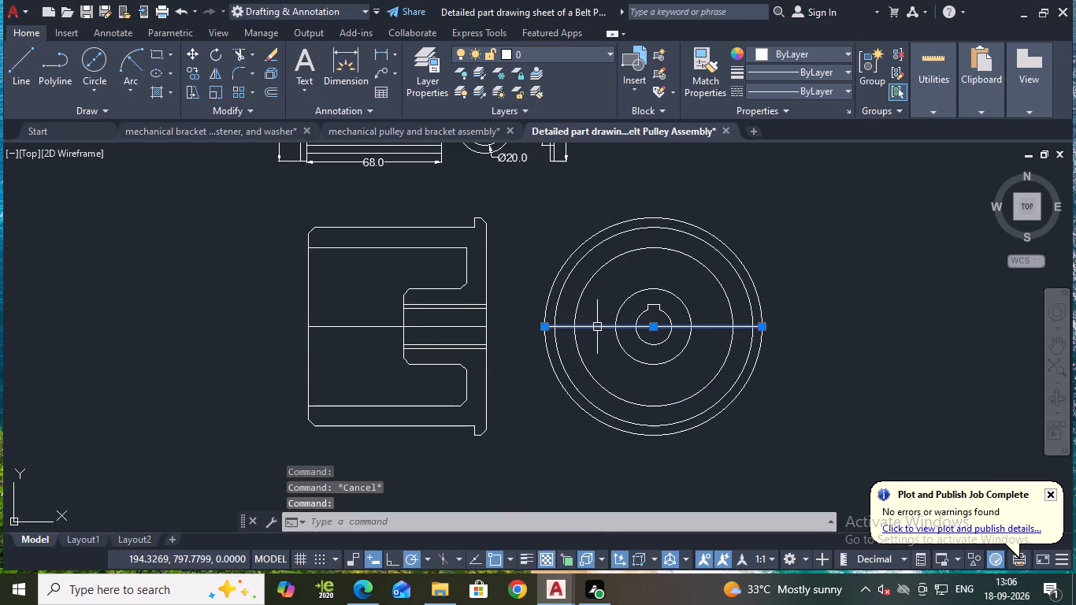
click(443, 328)
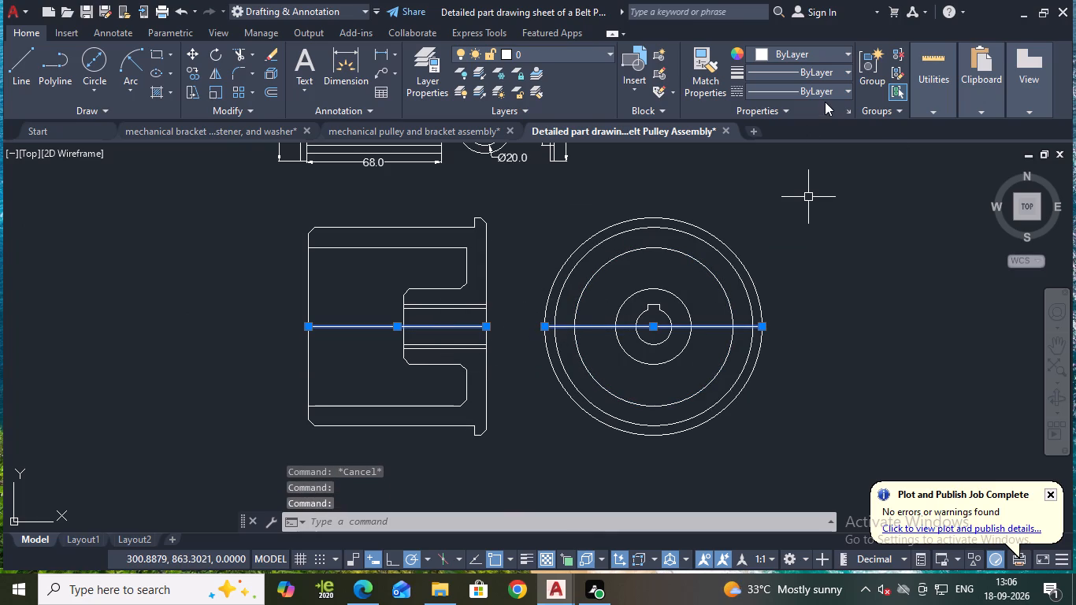
click(813, 84)
click(813, 150)
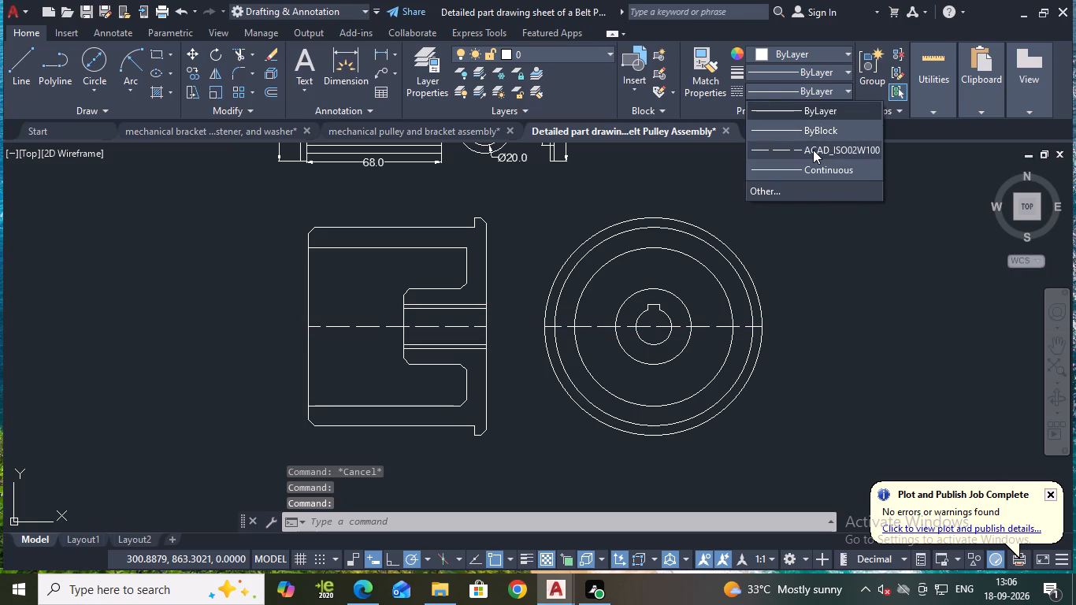
key(Escape)
key(Escape)
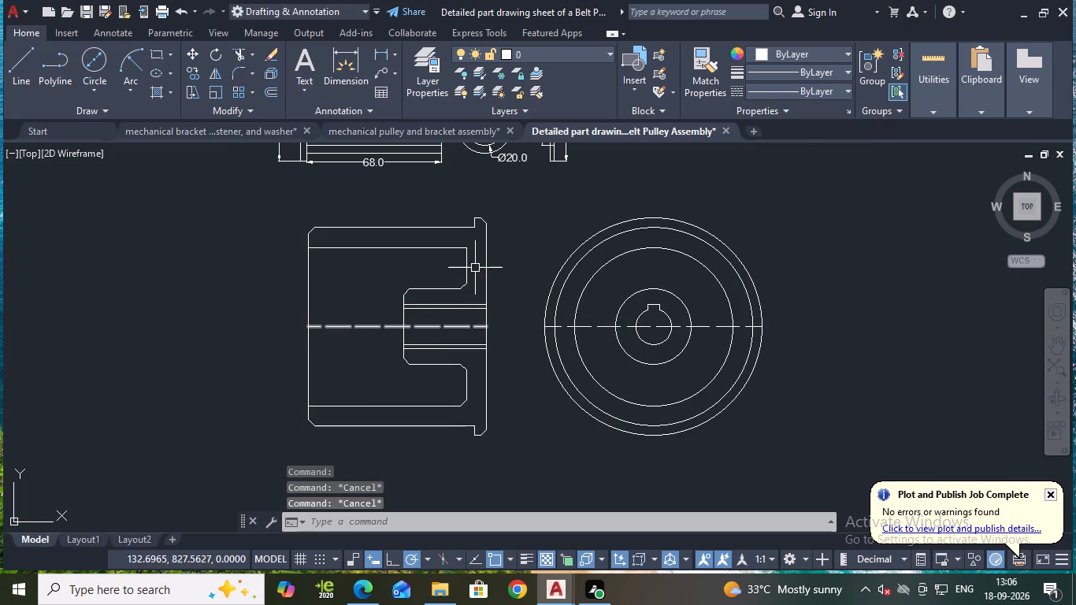
key(Escape)
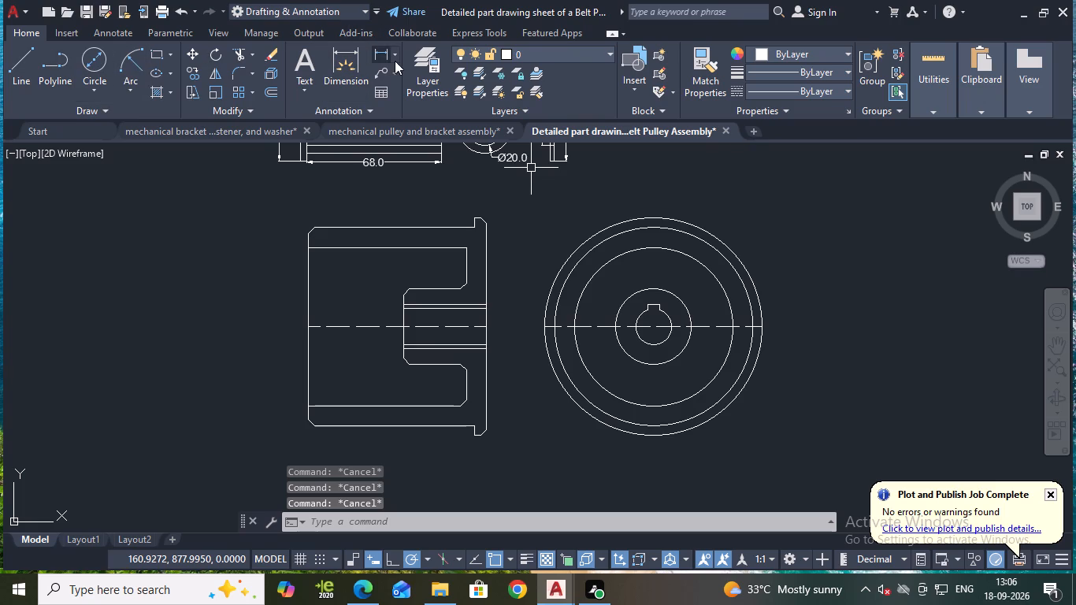
key(Escape)
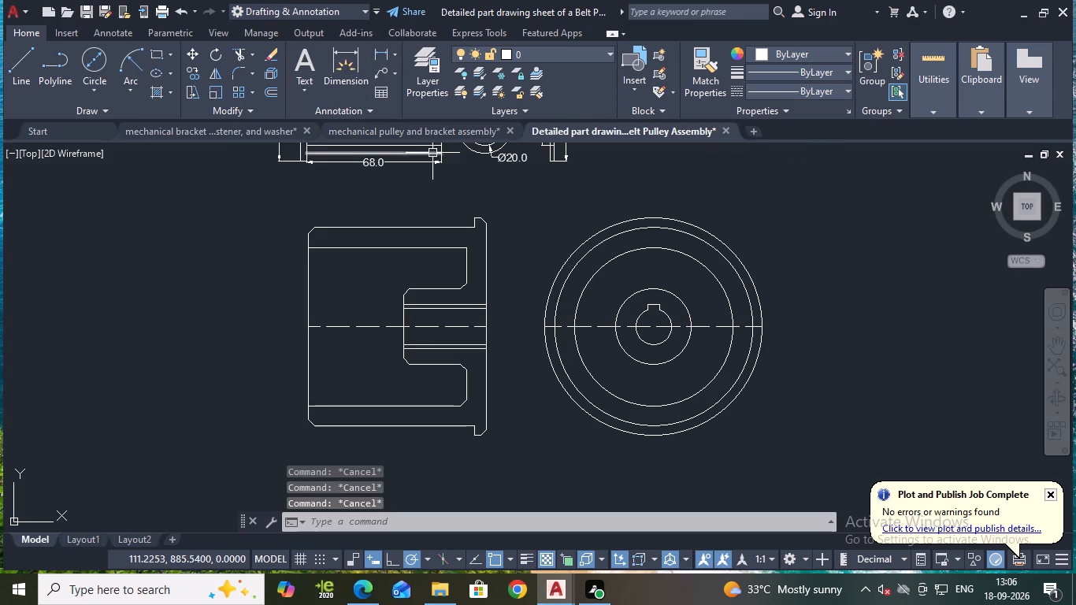
key(Escape)
key(Escape)
key(Escape)
key(Escape)
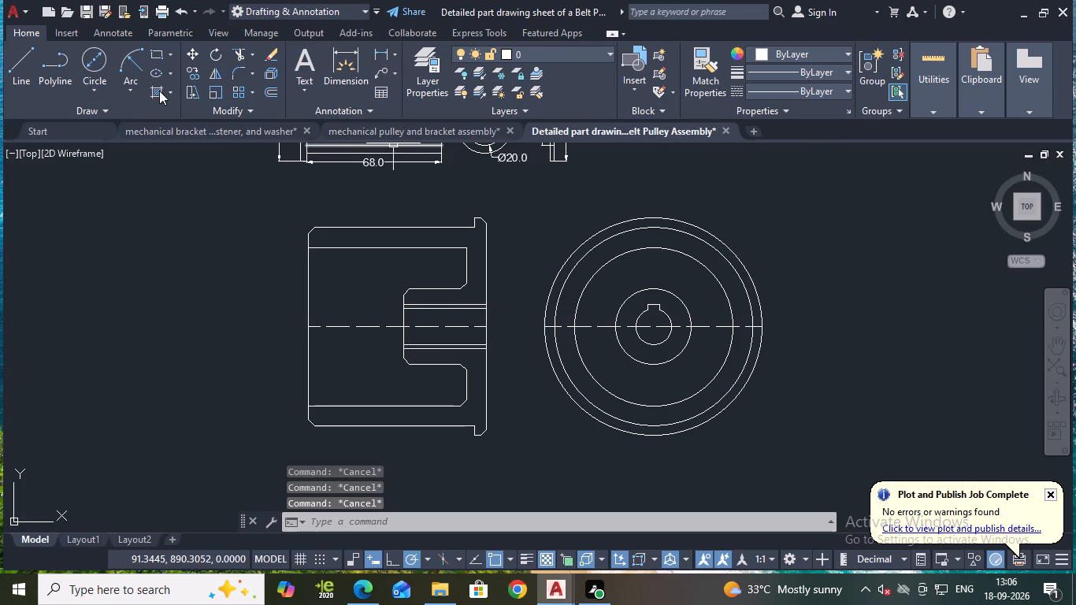
Hatch the lower and upper cut areas of the pulley section with the ANSI32 pattern at scale 15.
click(158, 91)
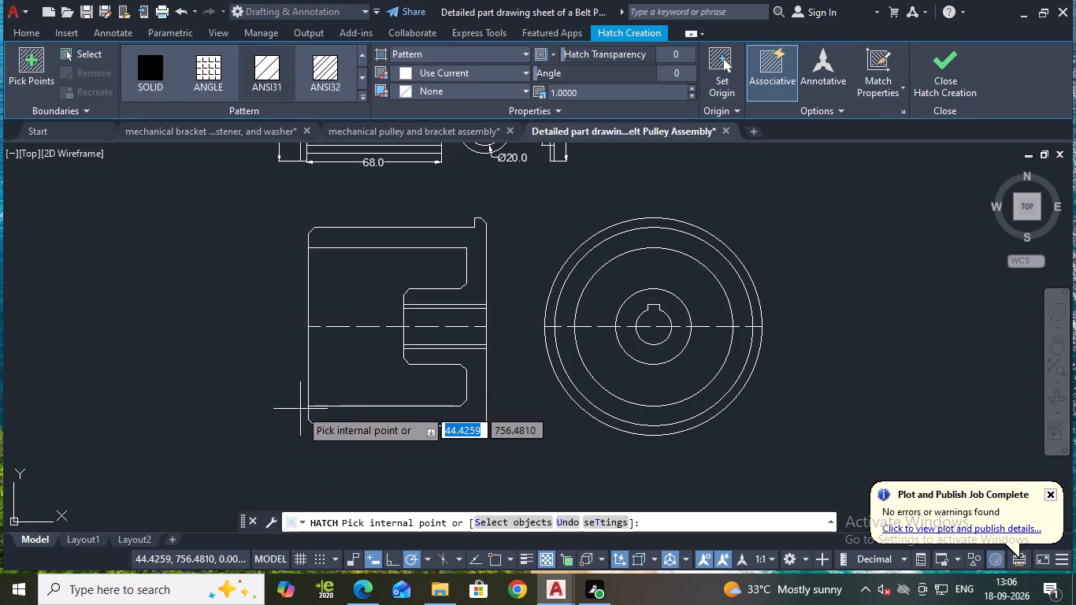
click(358, 418)
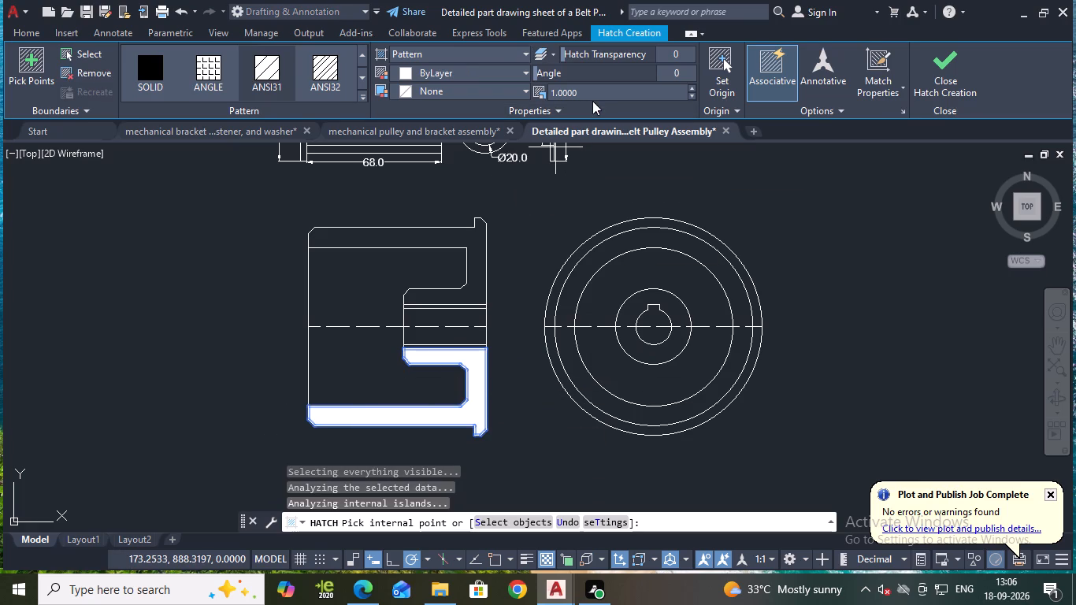
click(331, 69)
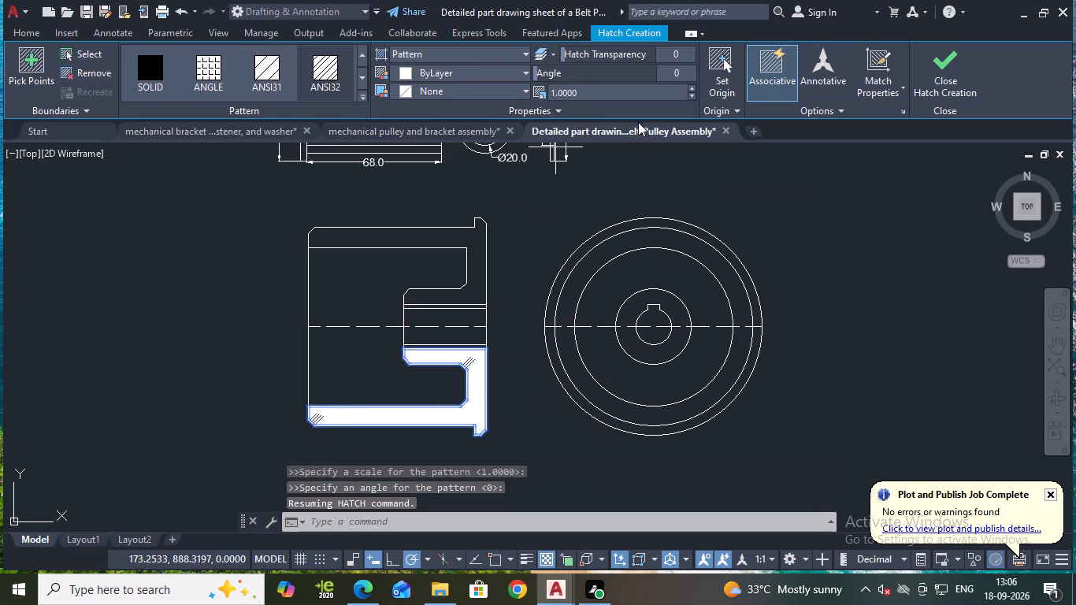
click(623, 95)
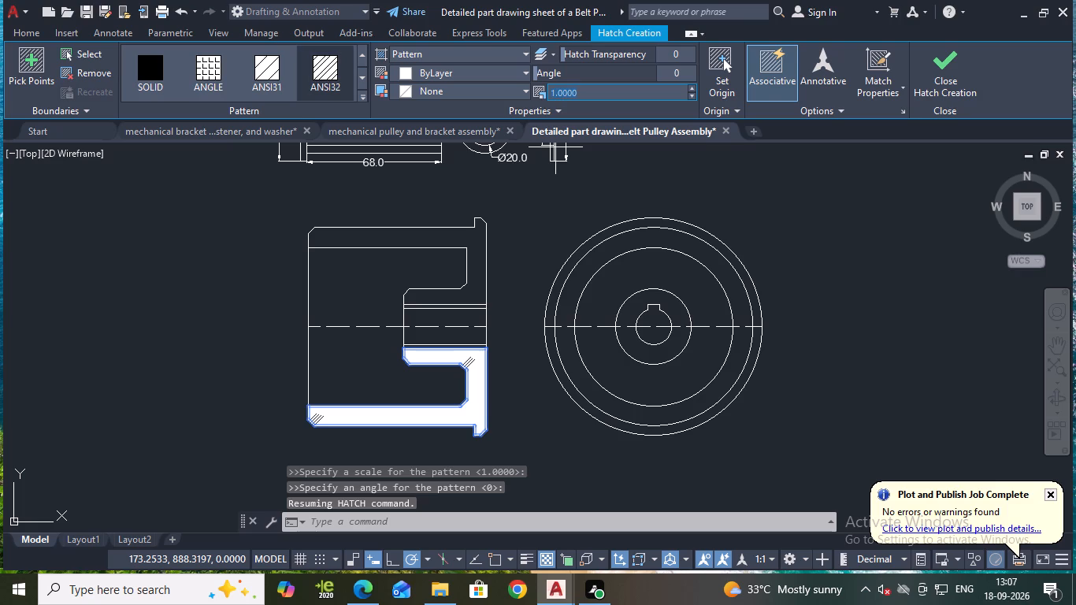
text(15)
key(Return)
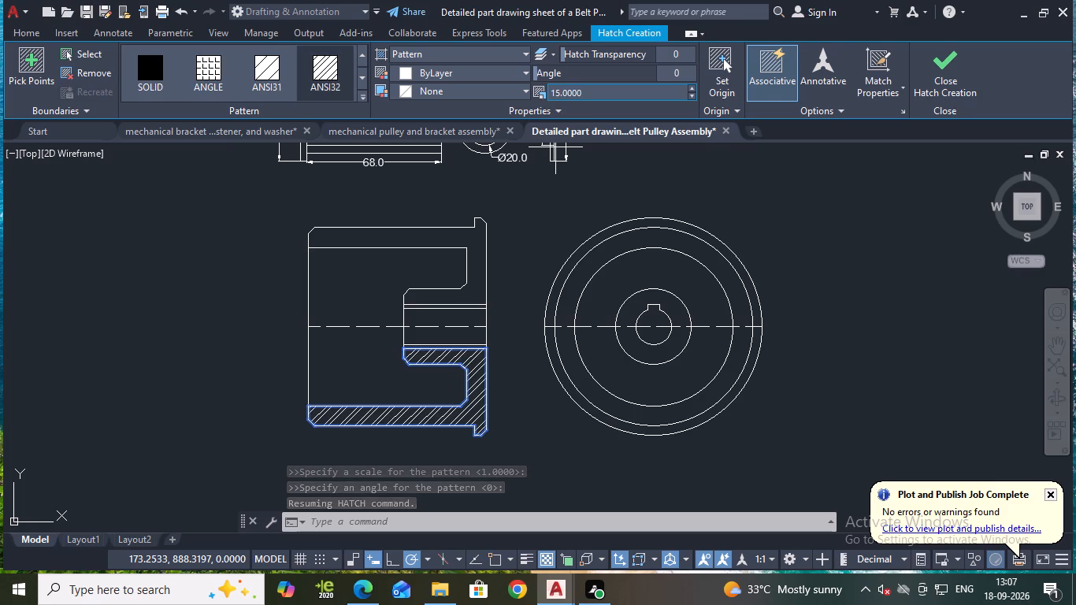
click(439, 240)
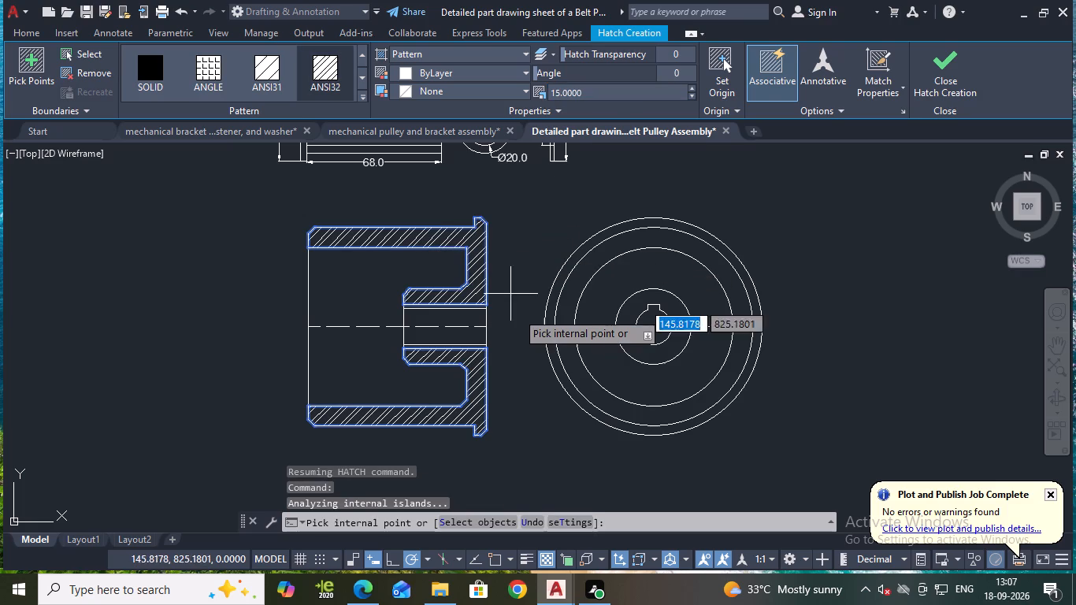
key(Escape)
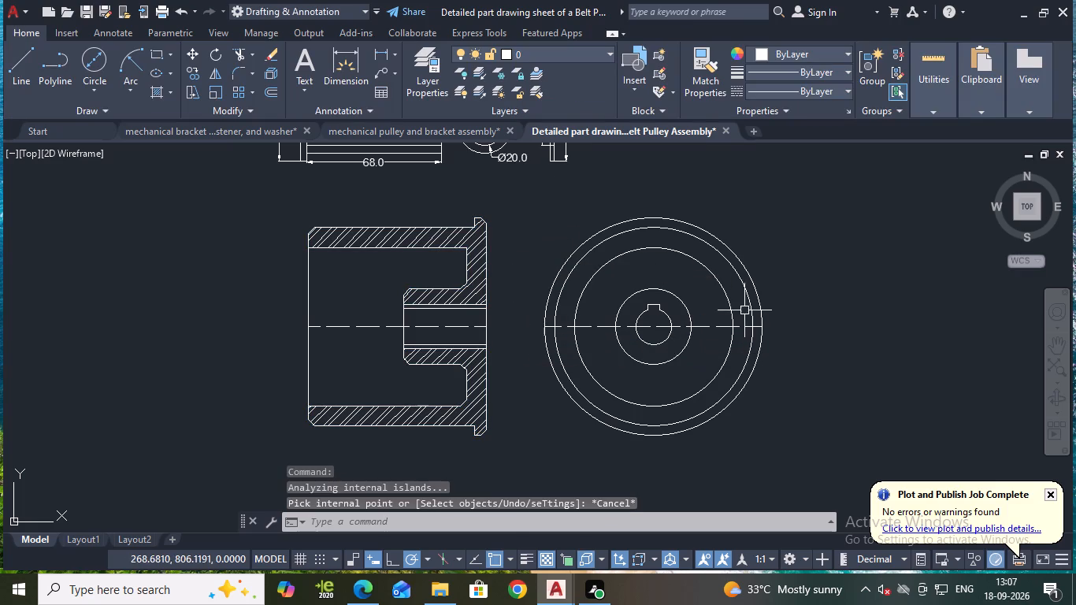
Save the drawing.
key(ctrl+s)
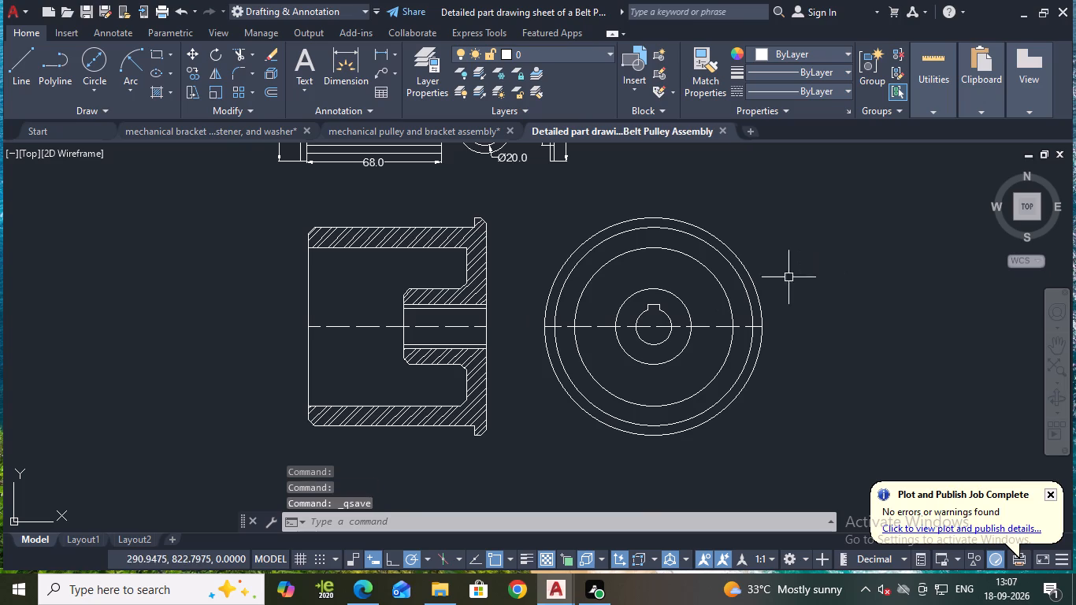
Add a vertical linear dimension for the pulley rim's outer diameter, placed beside the open end of the section view.
scroll(432, 326, up, 2)
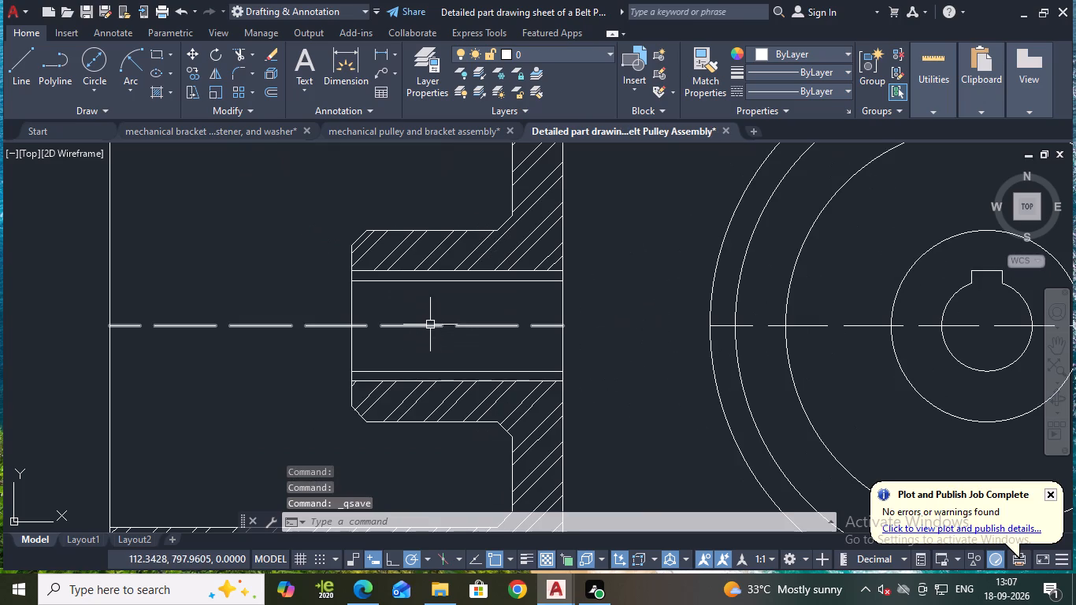
scroll(506, 287, down, 2)
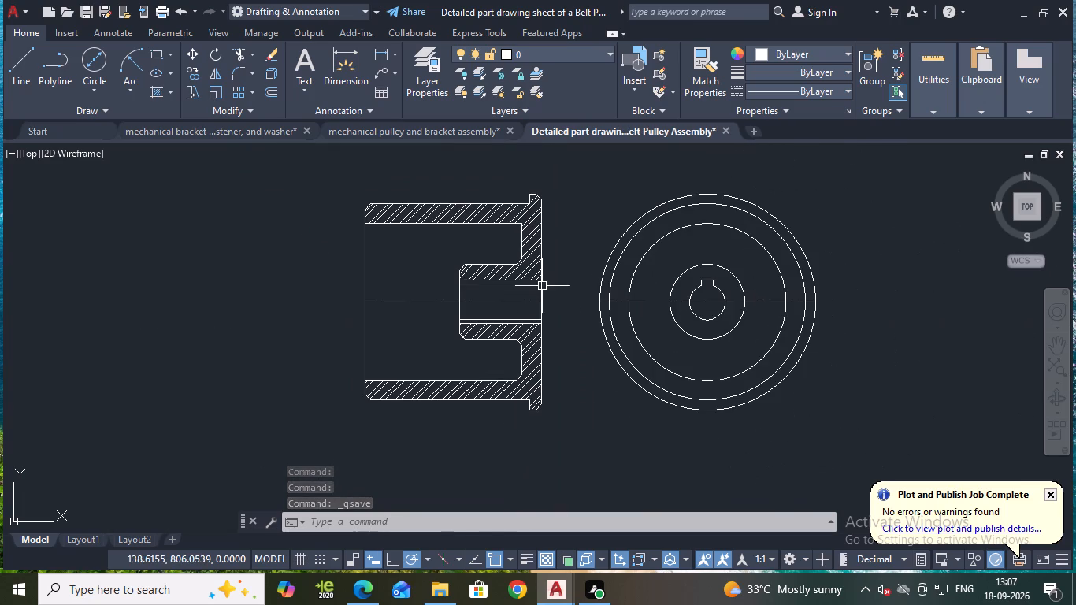
key(Escape)
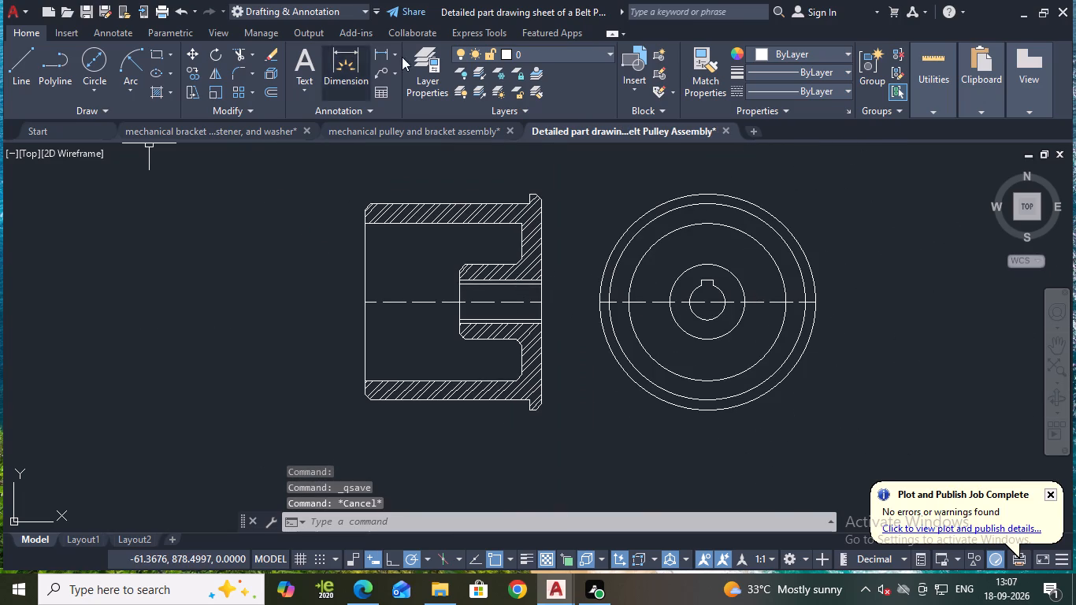
click(384, 50)
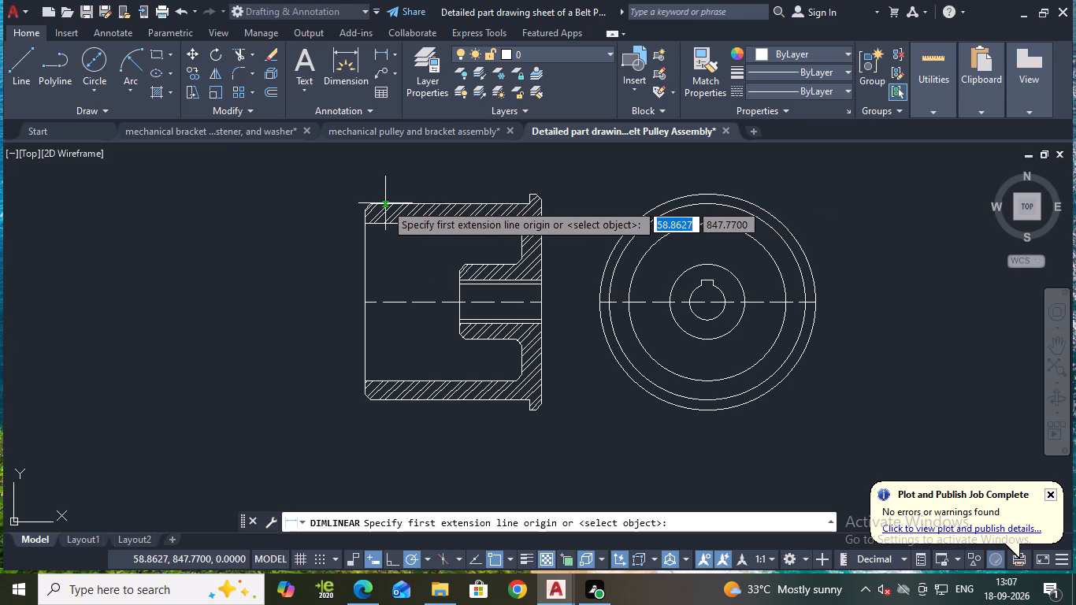
scroll(385, 203, up, 2)
click(372, 205)
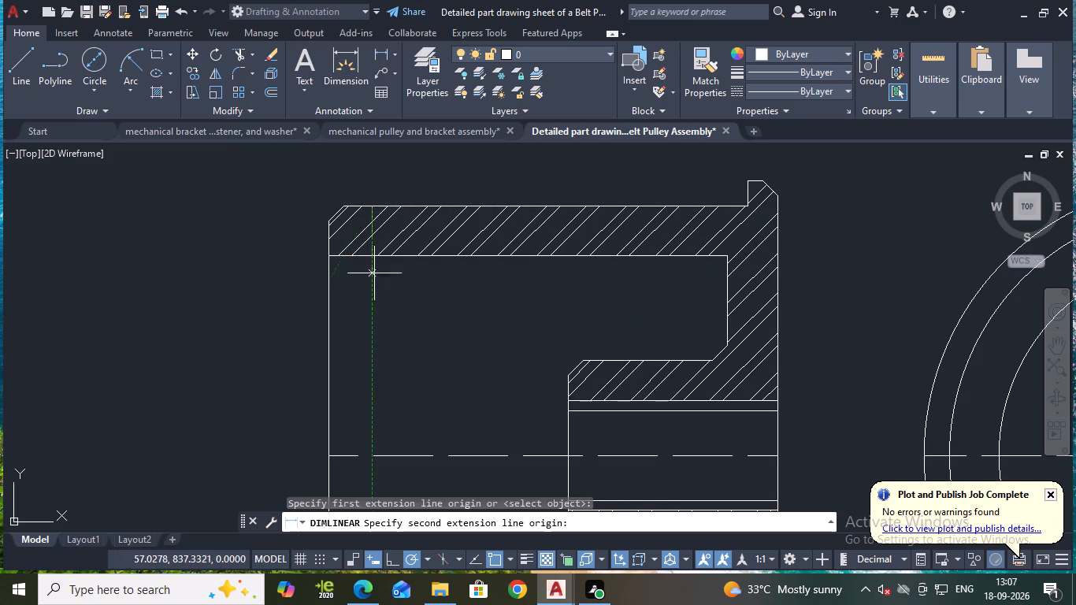
middle_drag(374, 282, 351, 176)
scroll(355, 189, down, 2)
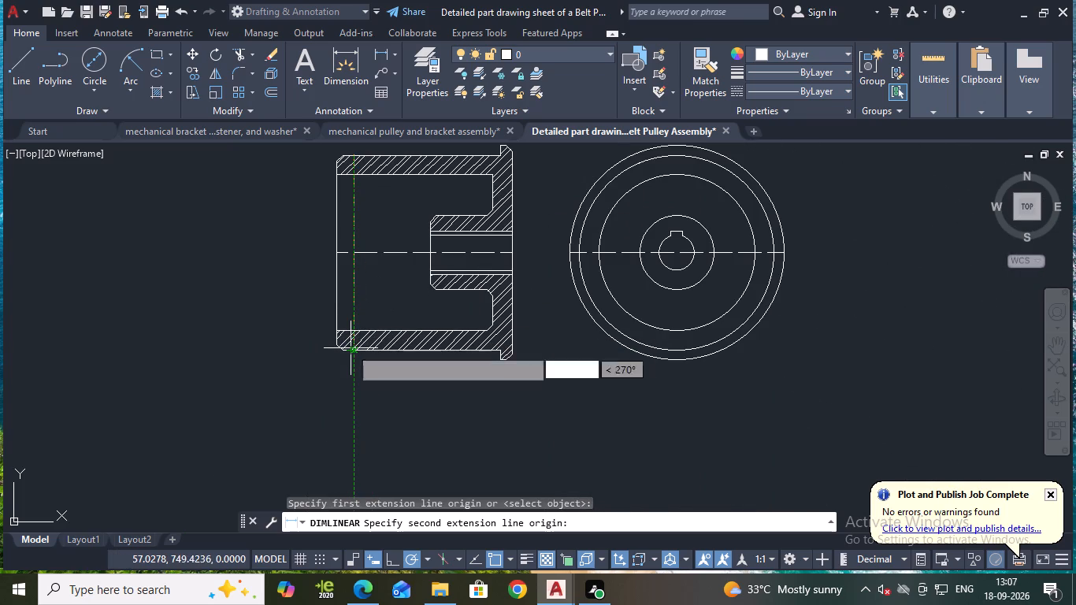
click(351, 348)
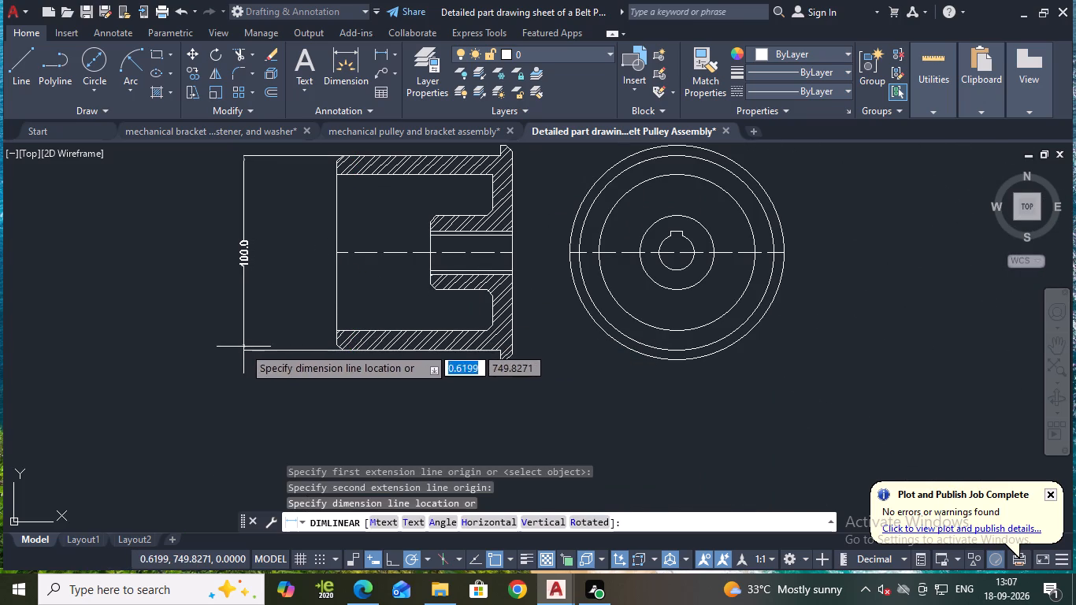
click(243, 347)
Add a vertical linear dimension for the rim's inner diameter, placed between the section view and the outer diameter dimension.
key(space)
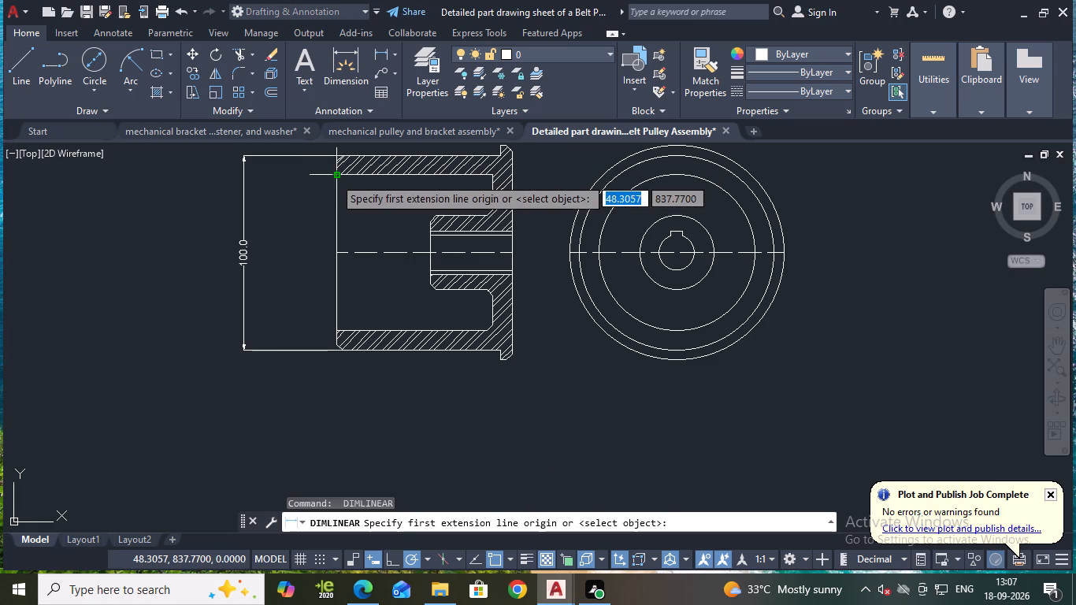
click(334, 176)
scroll(332, 334, up, 2)
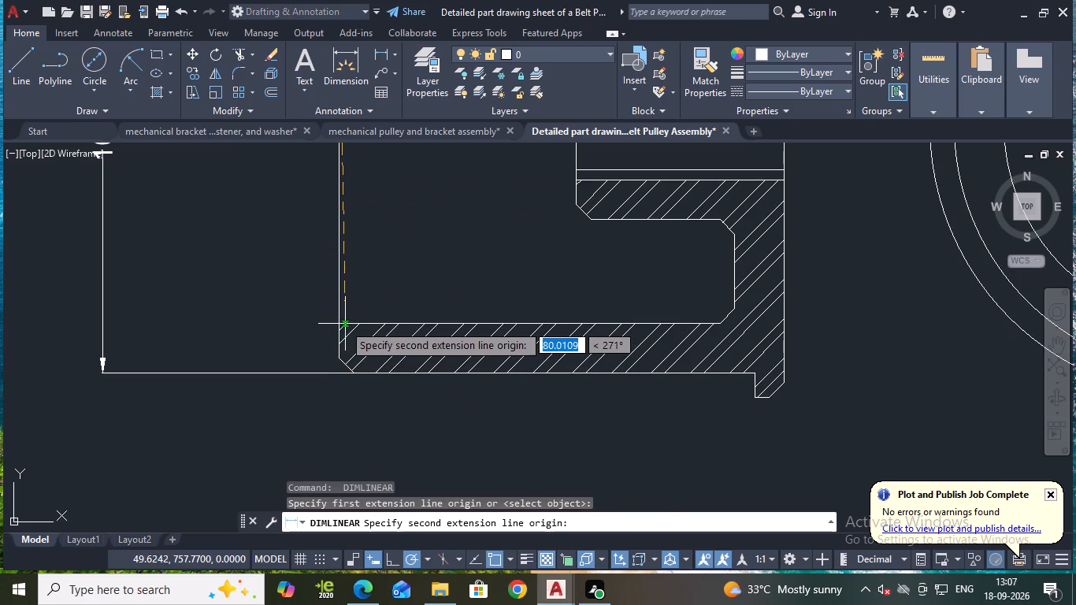
click(340, 325)
scroll(246, 314, down, 2)
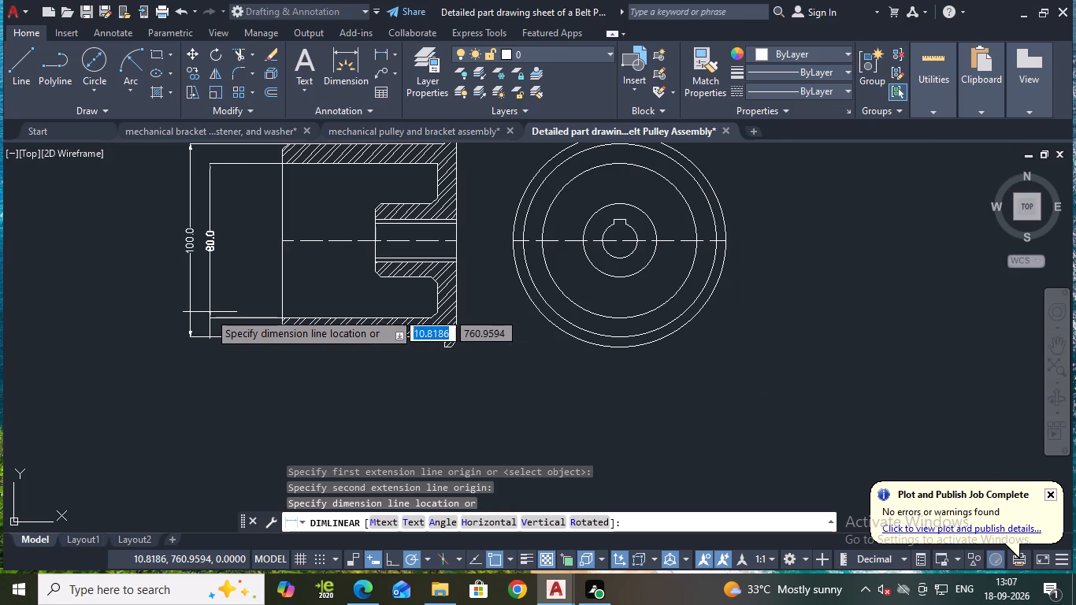
click(208, 311)
Add a vertical linear dimension for the flange's outer diameter, placed between the section view and the end view.
middle_drag(265, 261, 273, 298)
scroll(314, 229, up, 1)
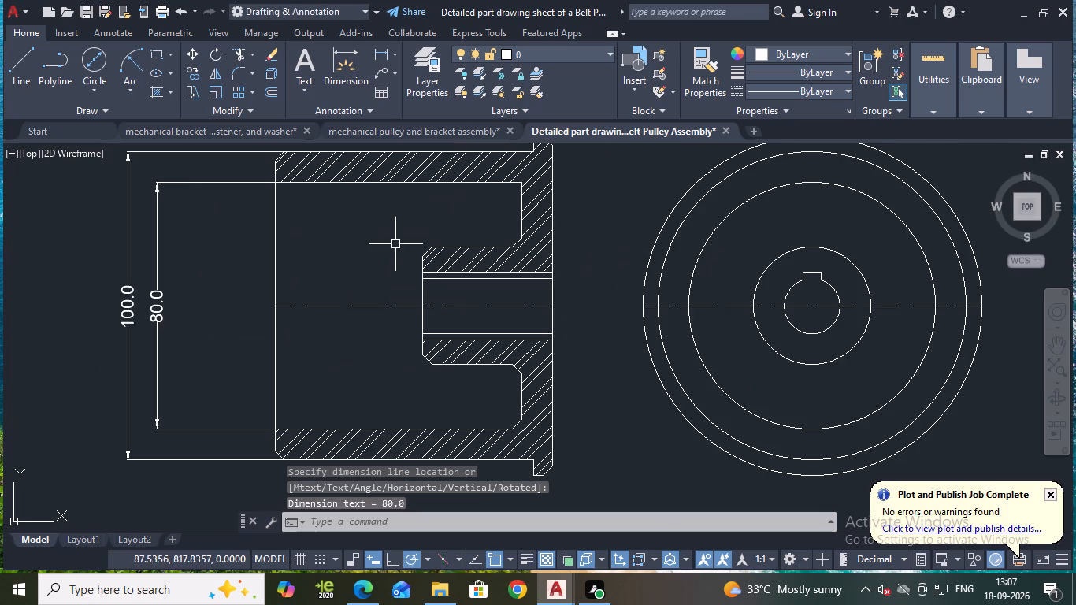
key(space)
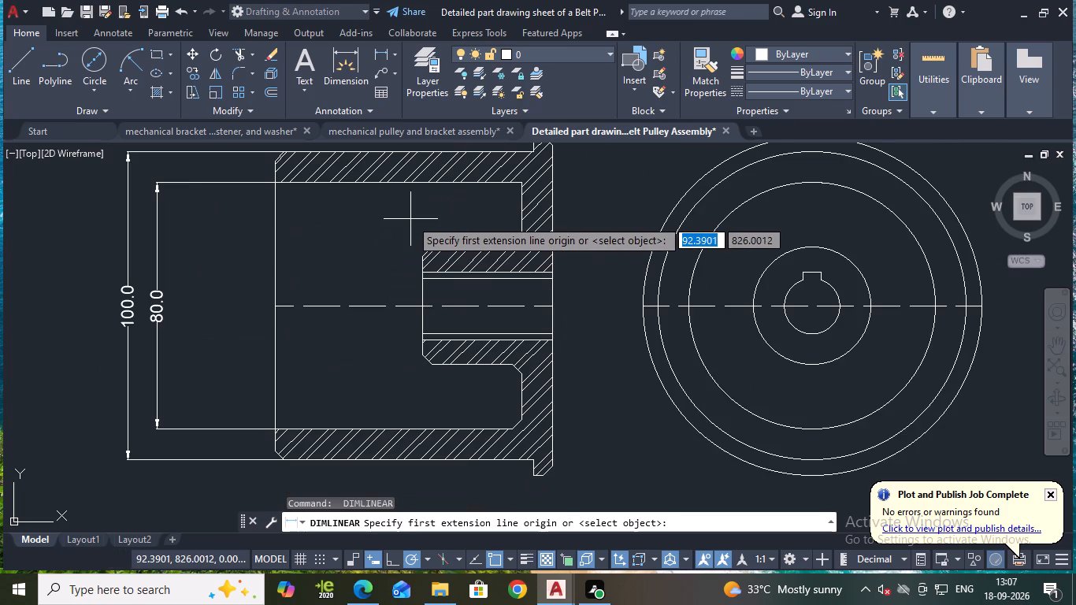
scroll(410, 219, down, 1)
scroll(418, 226, up, 1)
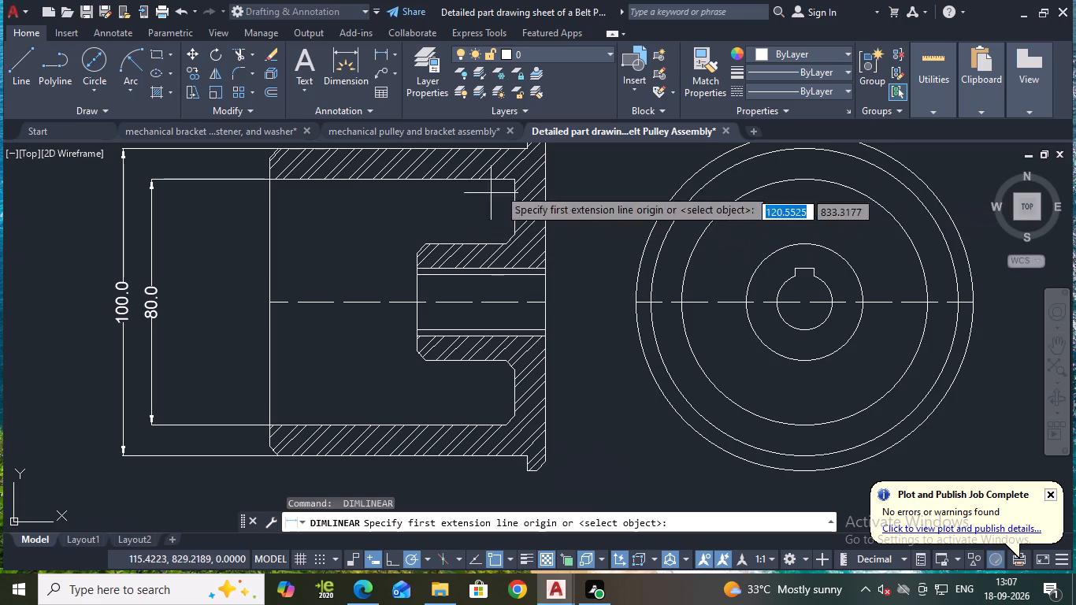
middle_drag(575, 178, 535, 221)
scroll(538, 210, down, 1)
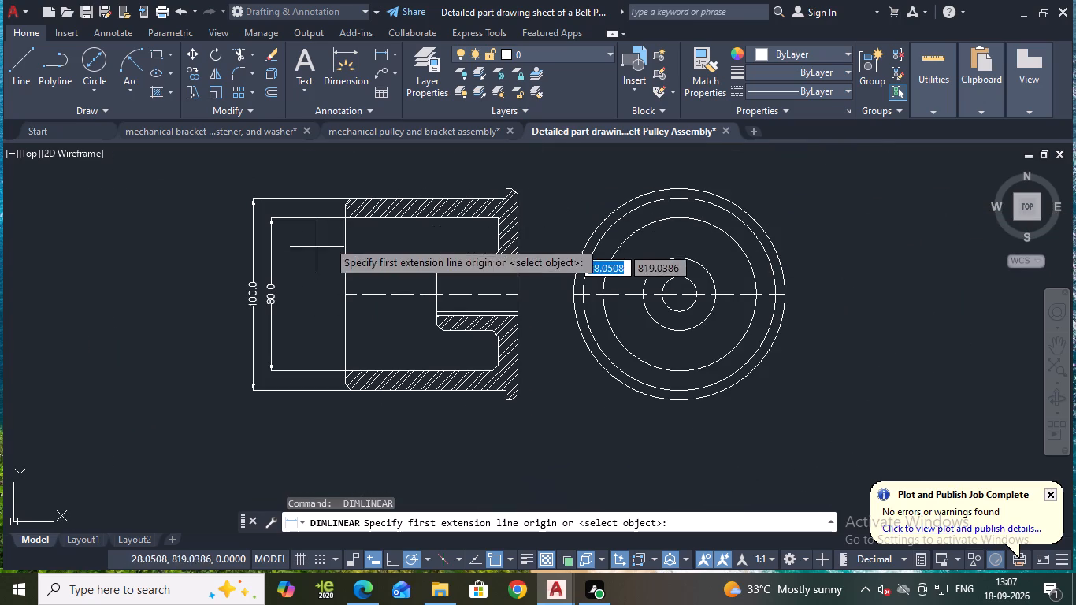
scroll(543, 187, up, 3)
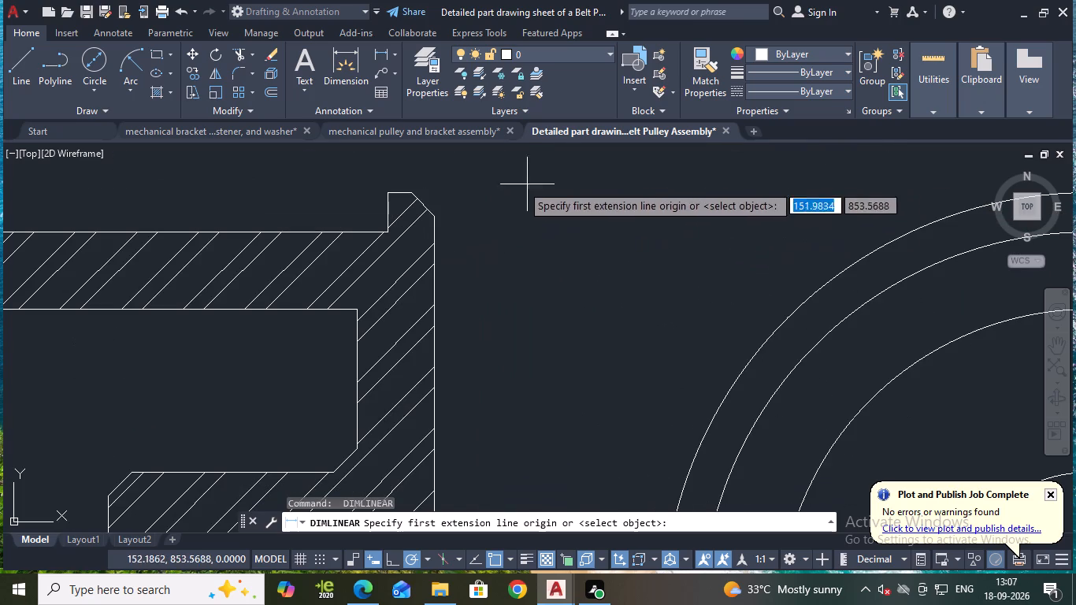
click(405, 193)
scroll(462, 212, down, 3)
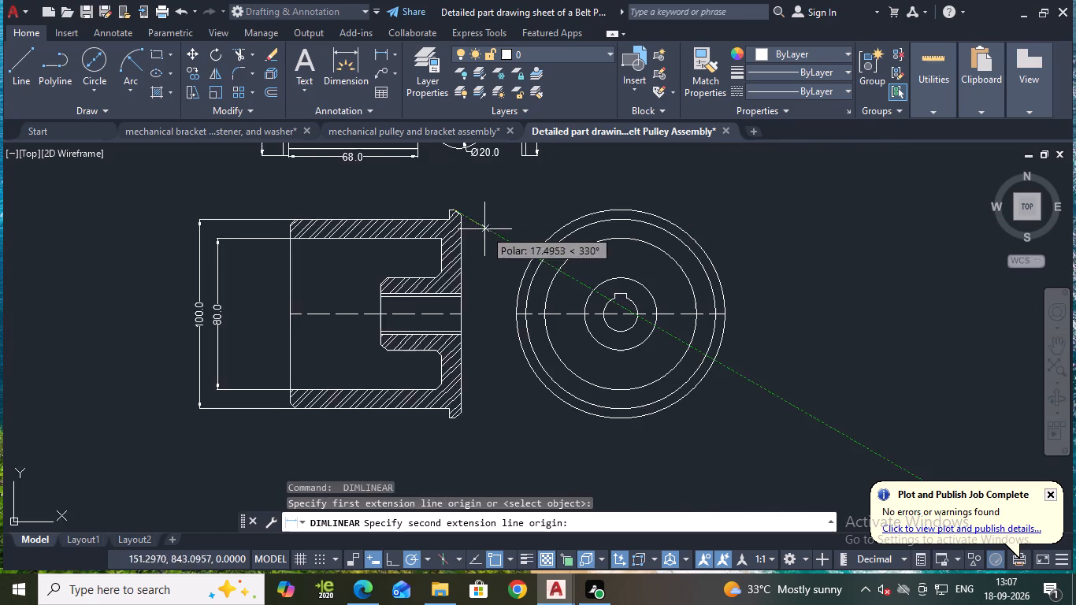
middle_drag(487, 229, 460, 134)
scroll(426, 292, up, 4)
middle_drag(405, 376, 451, 162)
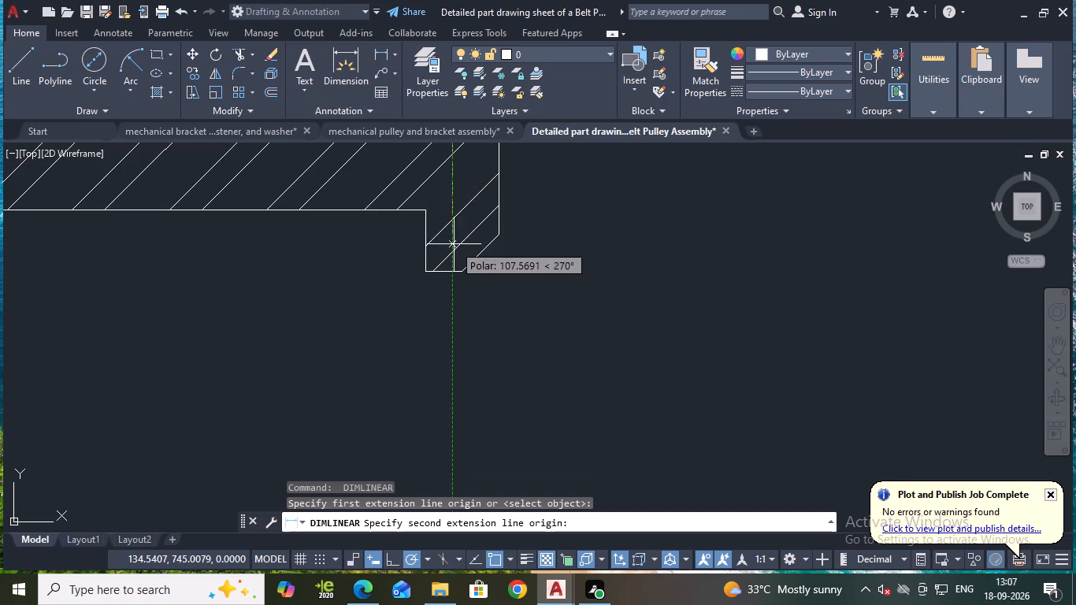
click(442, 271)
scroll(497, 236, down, 3)
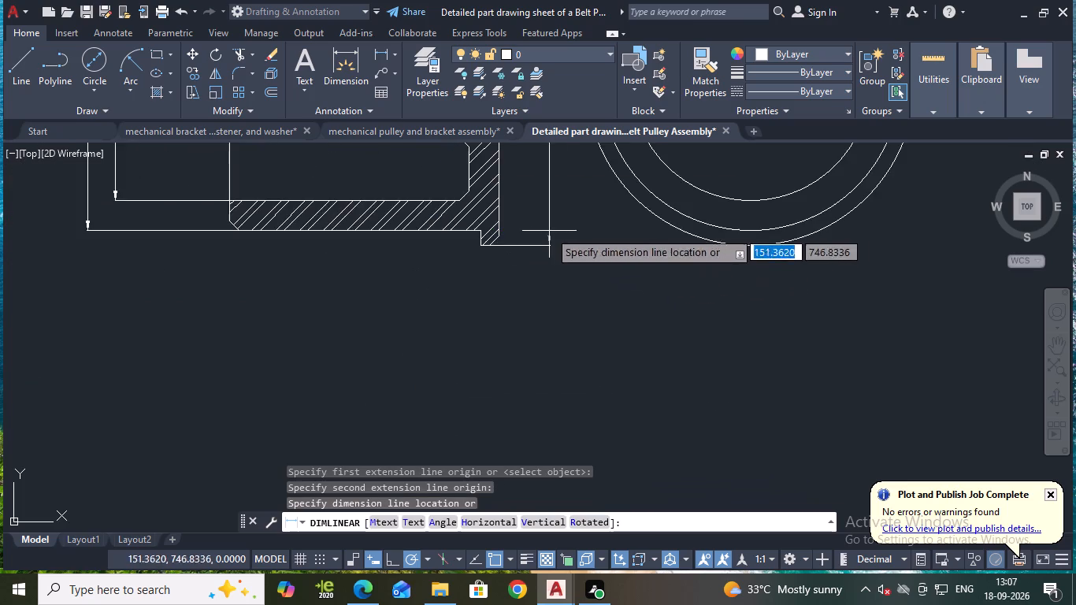
middle_drag(561, 228, 492, 407)
click(474, 388)
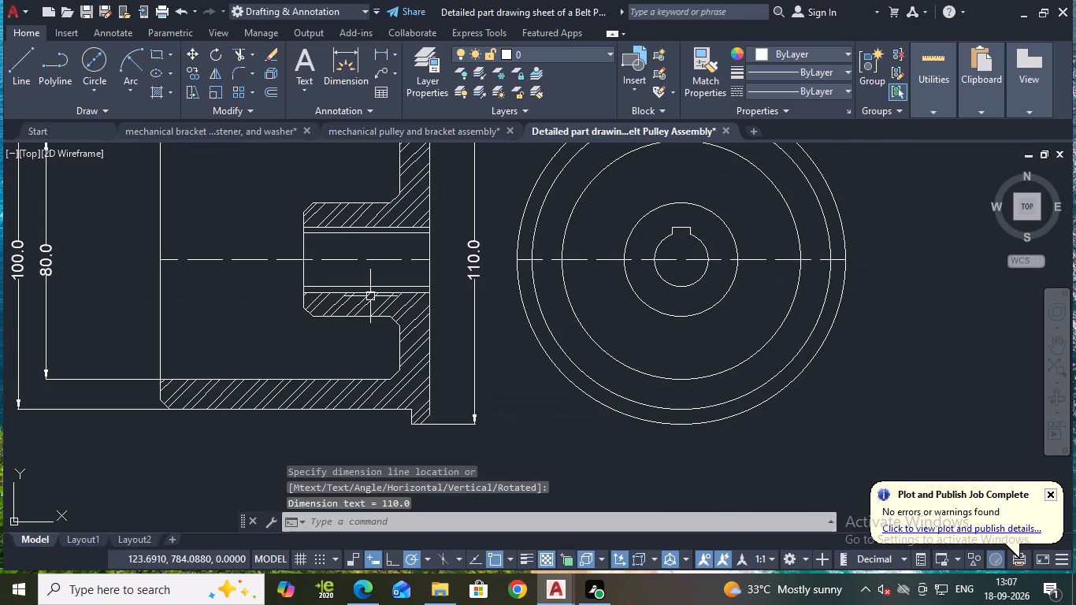
Add a horizontal linear dimension for the hub's projection from the web's inner face, placed just below the hub in the section view.
key(space)
scroll(288, 326, down, 1)
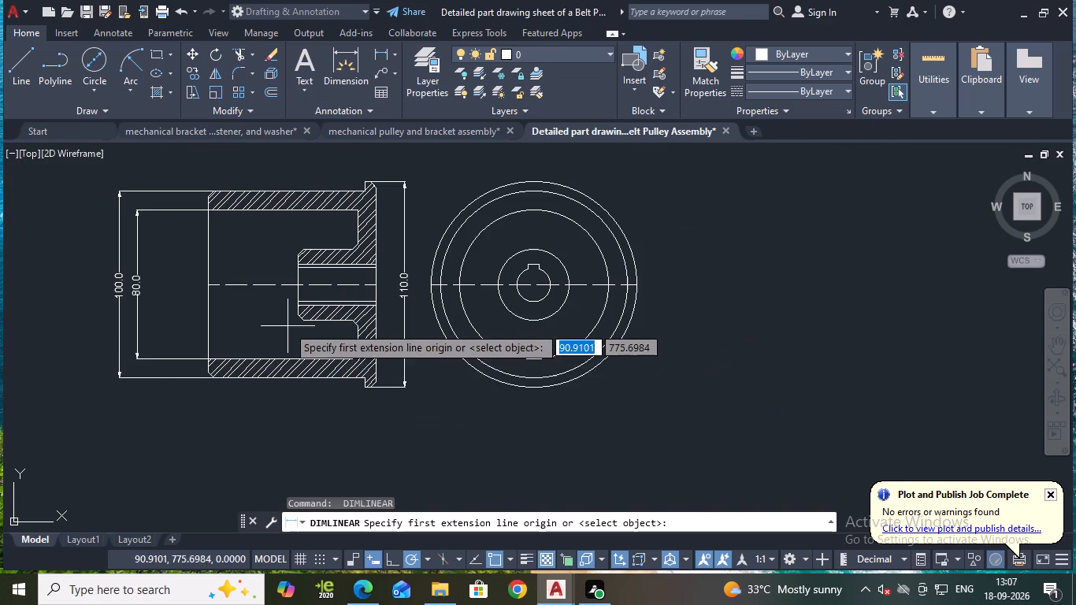
click(360, 337)
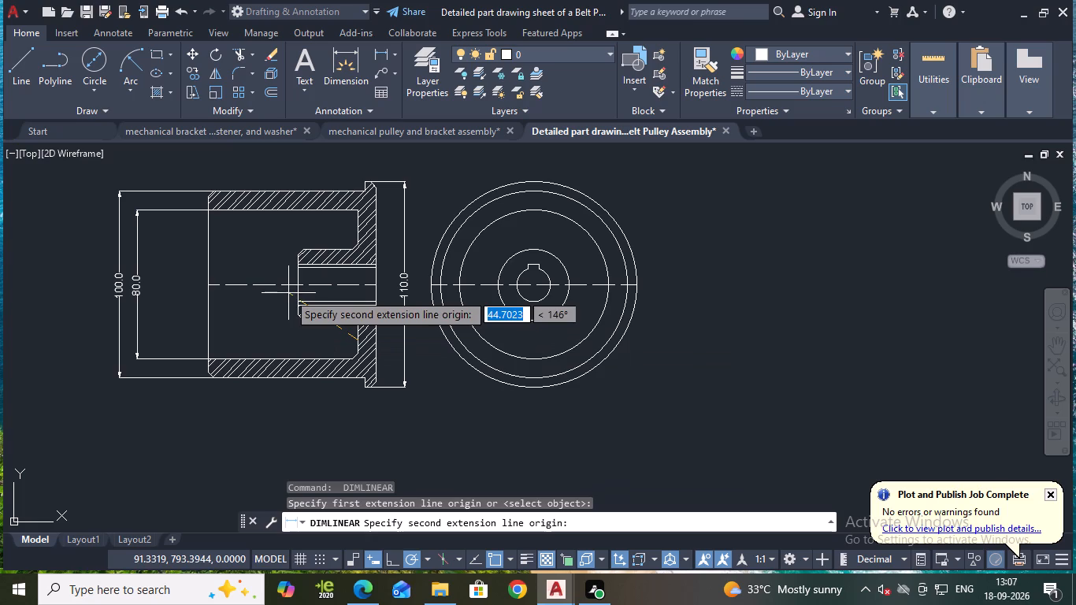
click(296, 293)
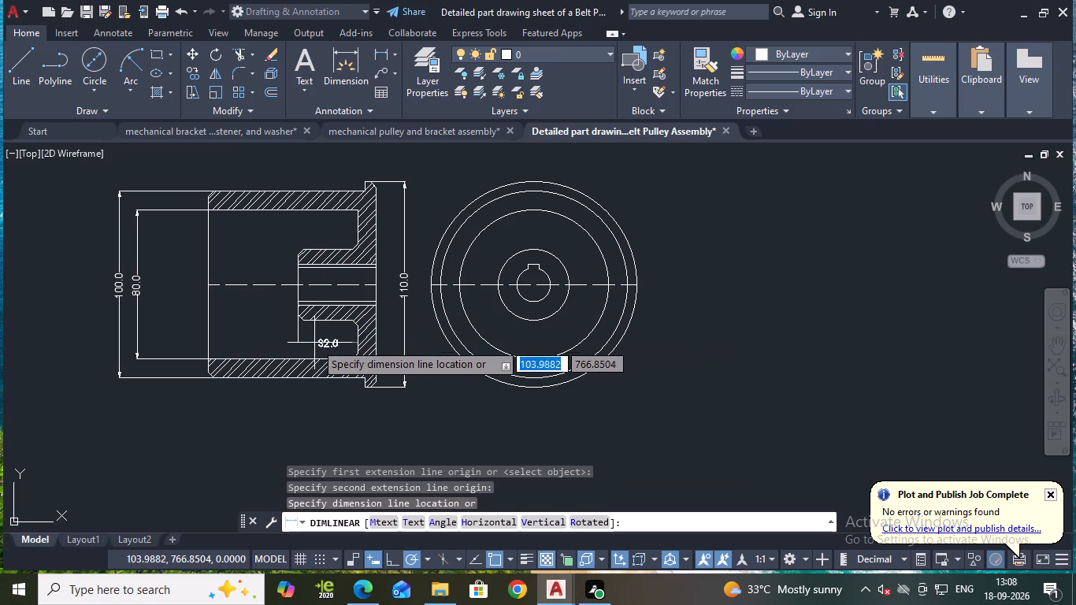
click(329, 336)
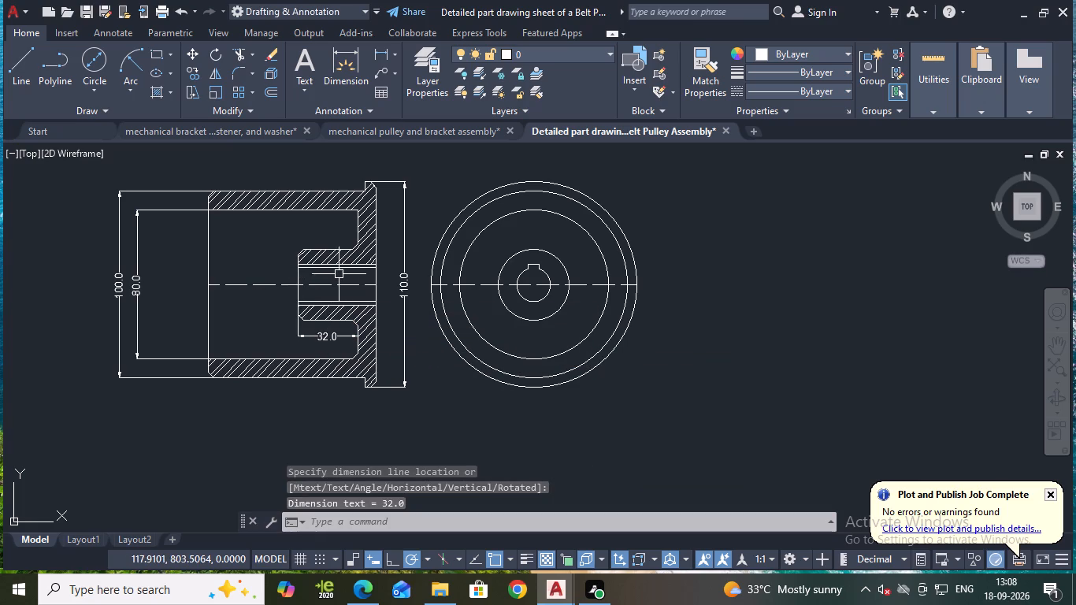
Add a horizontal linear dimension for the web thickness, placed across the web above the hub in the section view.
scroll(354, 251, up, 1)
key(space)
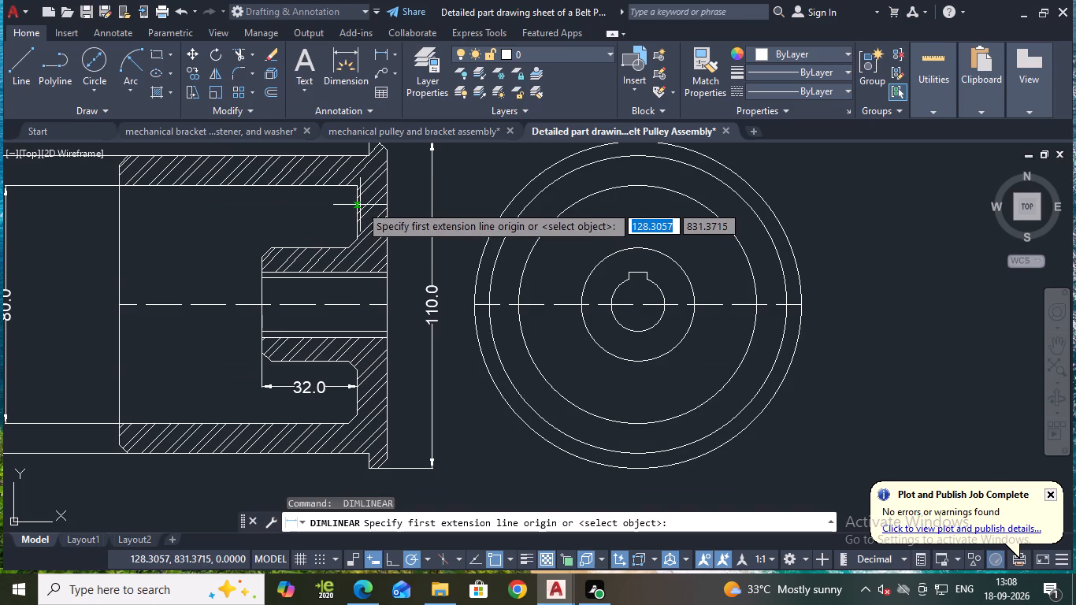
click(356, 205)
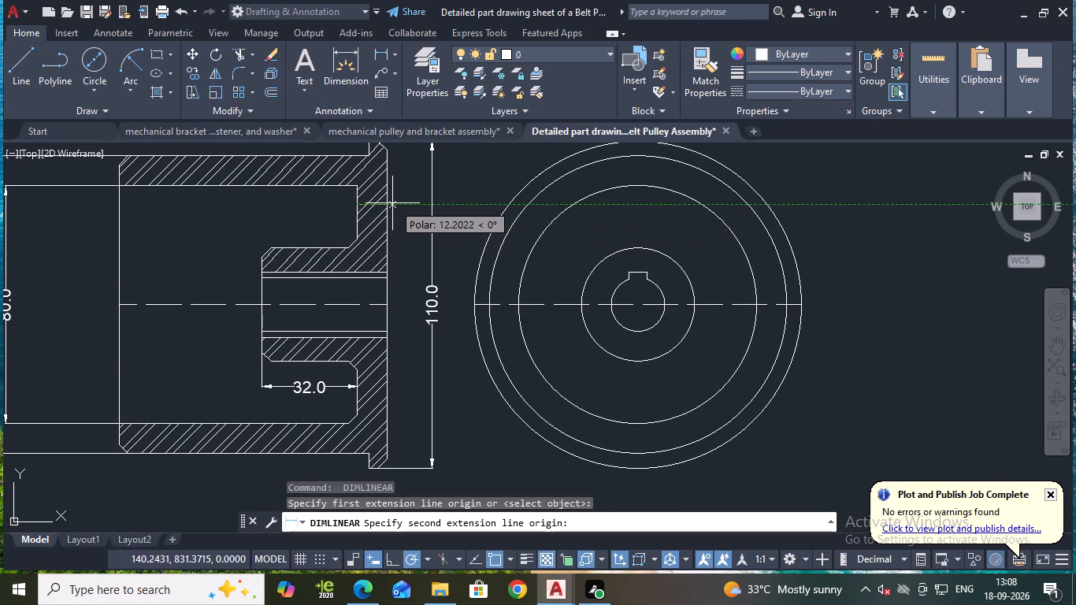
click(389, 203)
click(388, 215)
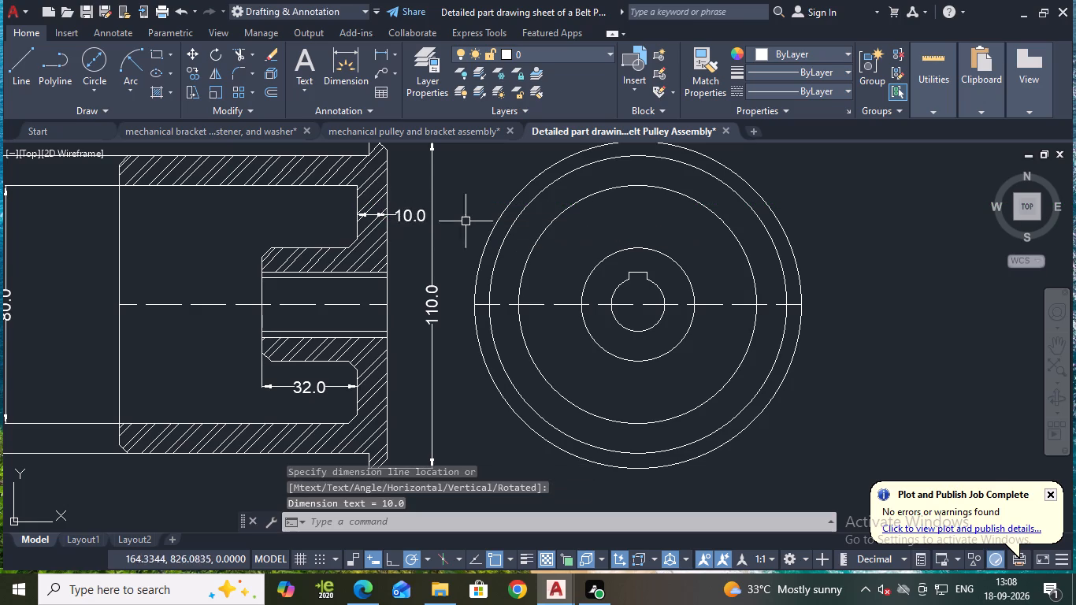
Add a horizontal linear dimension from the rim's open end to the flange's inner face, placed above the section view.
scroll(469, 224, down, 1)
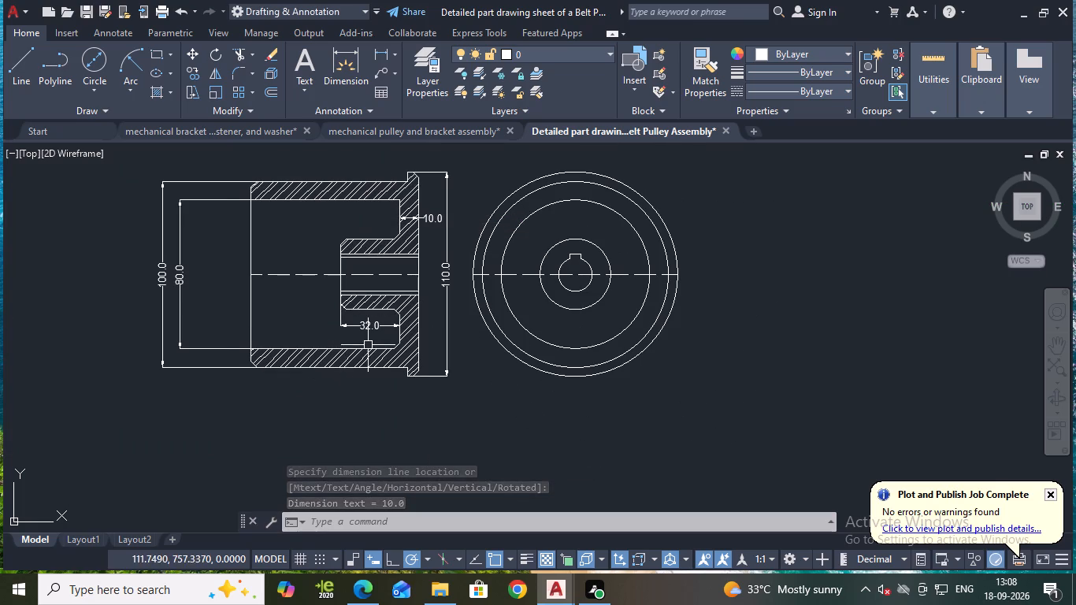
middle_drag(336, 213, 356, 327)
scroll(348, 289, up, 1)
key(space)
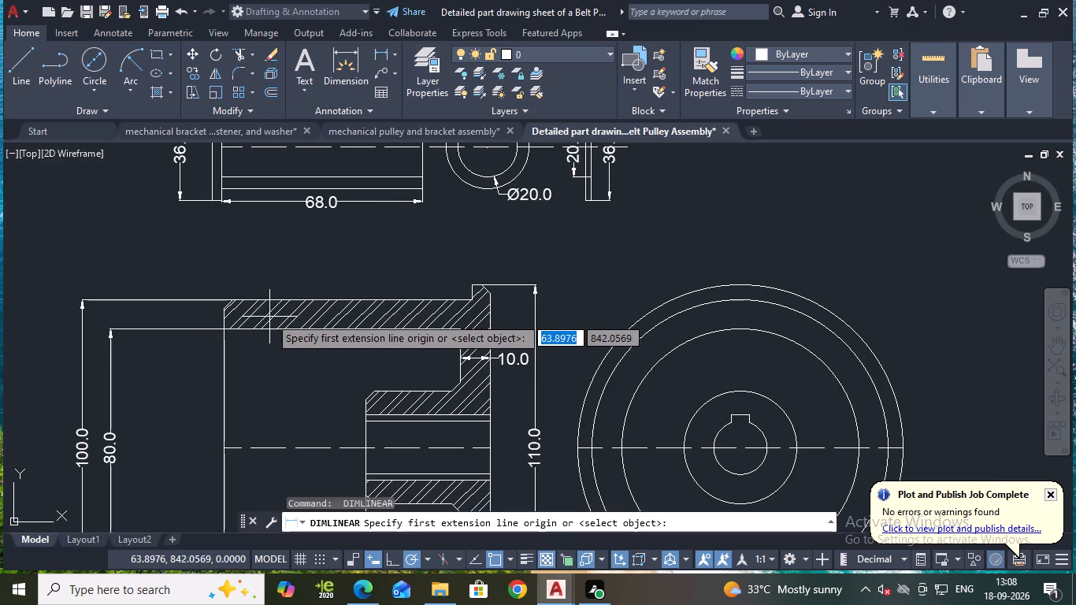
click(470, 290)
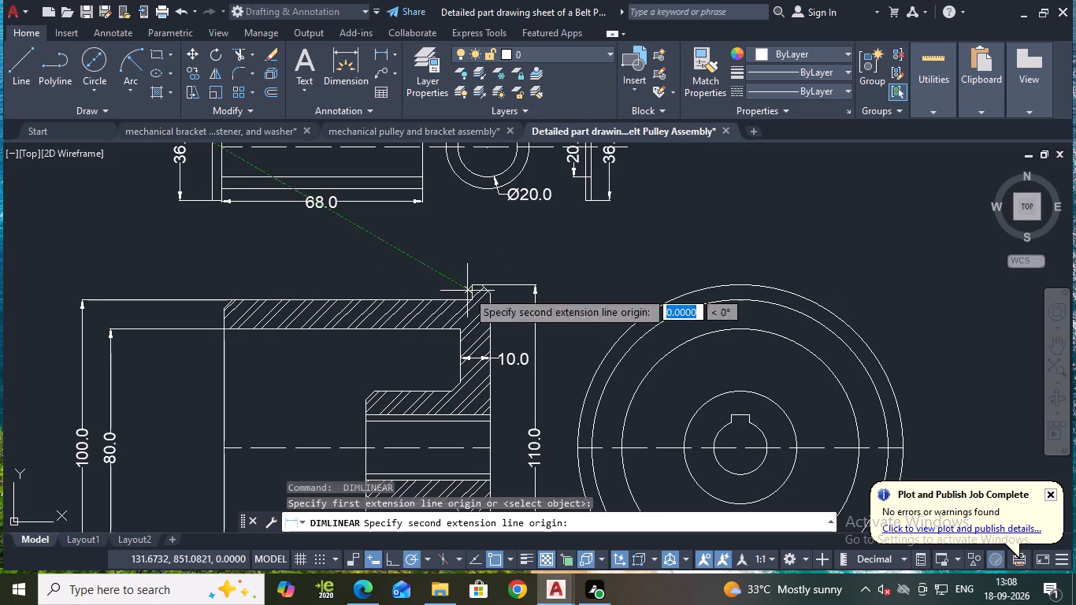
click(222, 326)
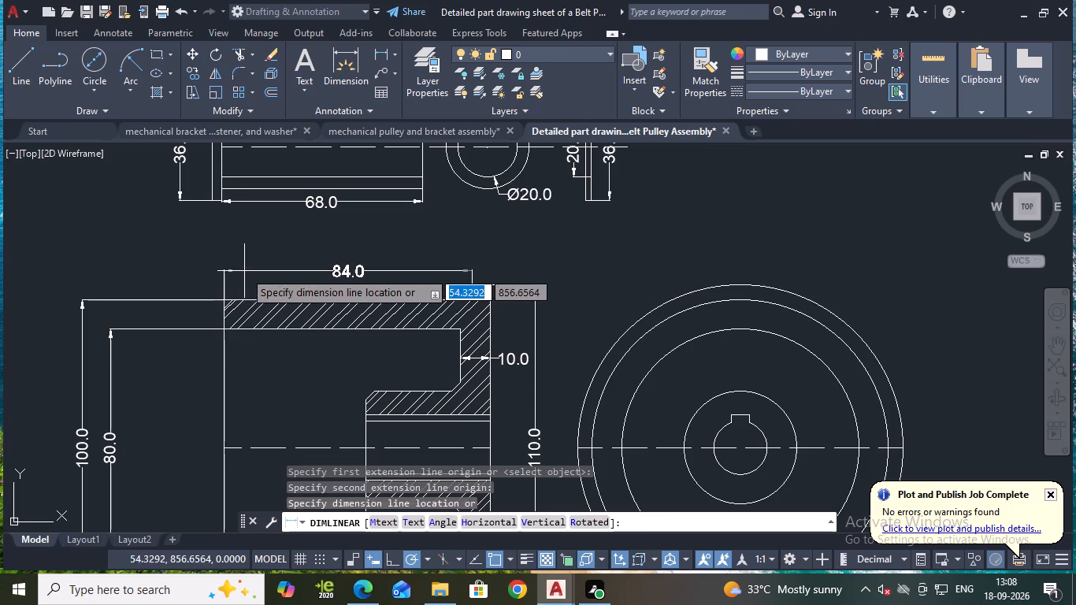
click(248, 272)
Add a horizontal linear dimension for the pulley's overall length, placed above the rim length dimension.
key(space)
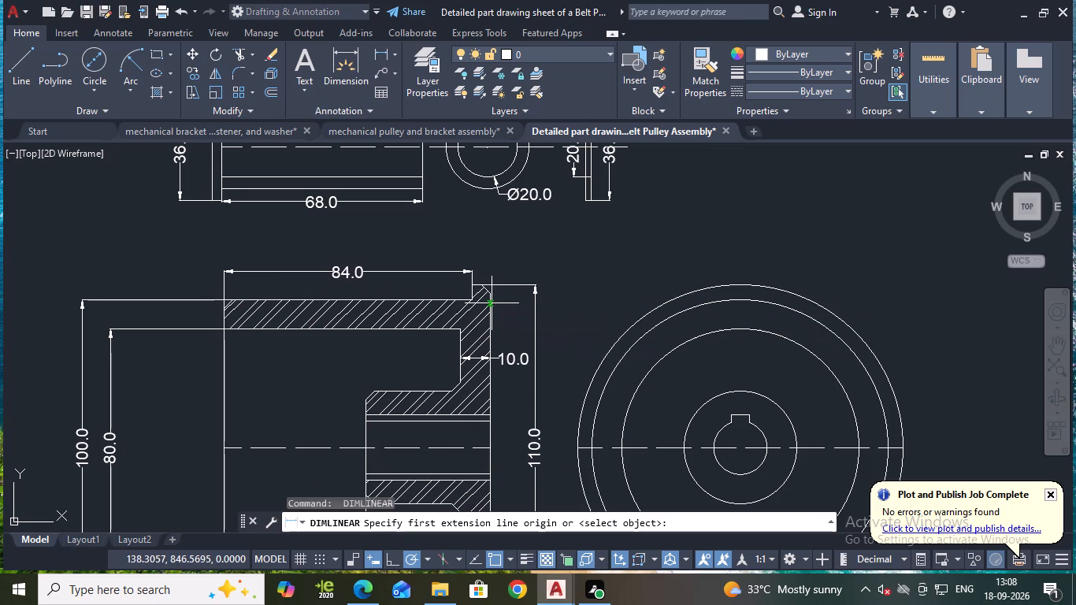
click(492, 303)
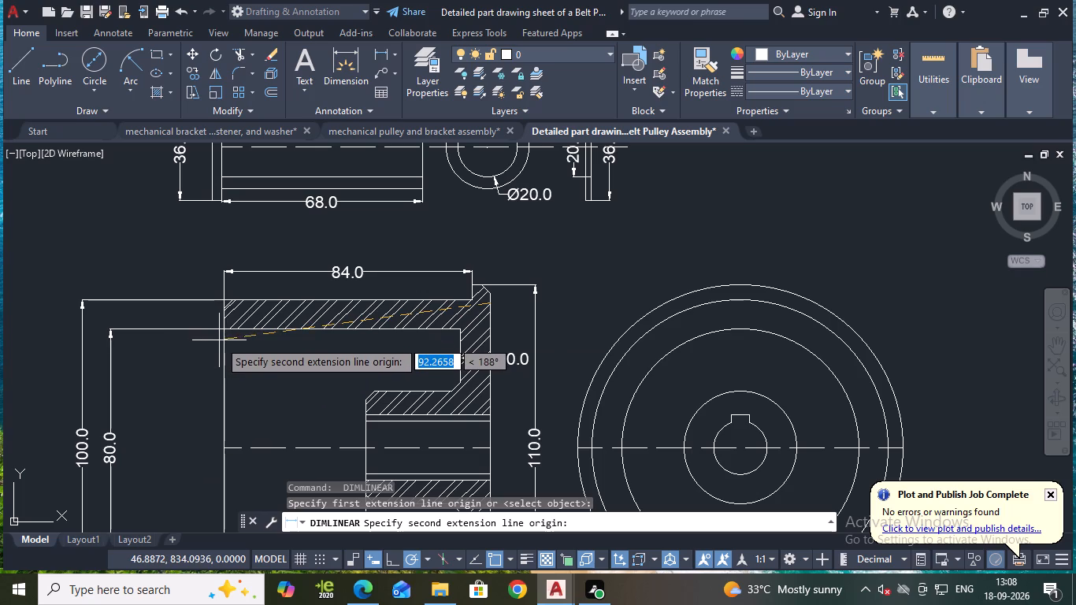
click(221, 342)
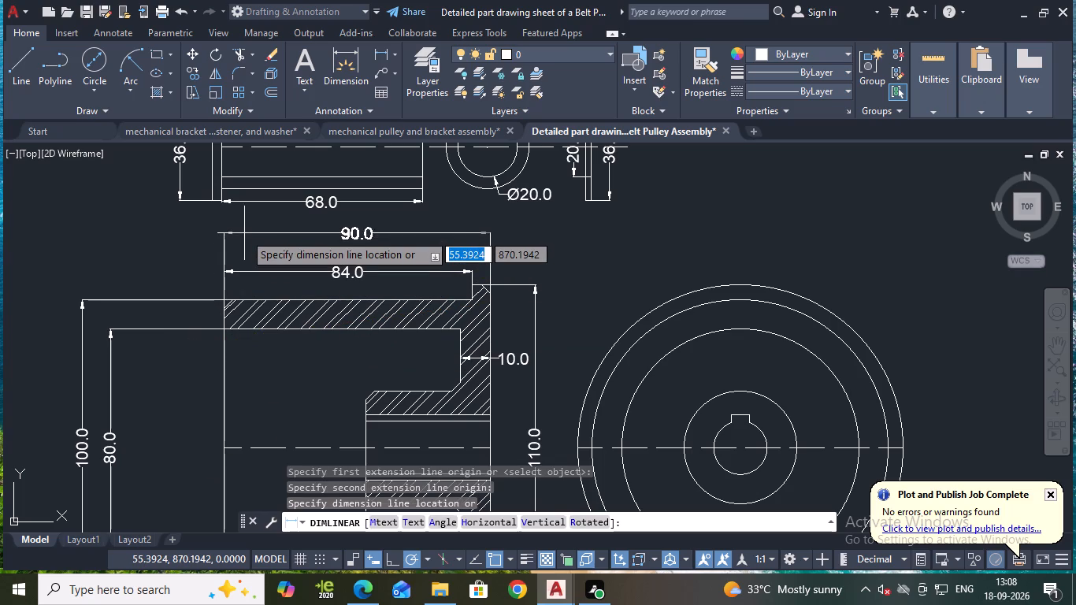
click(238, 248)
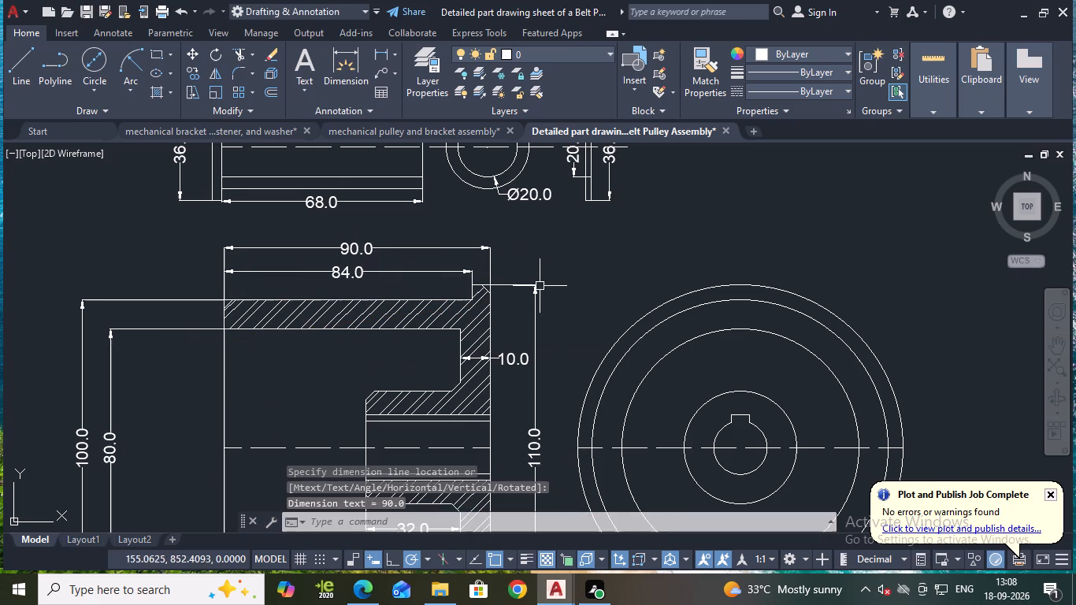
Save the drawing.
scroll(540, 286, down, 1)
key(ctrl+s)
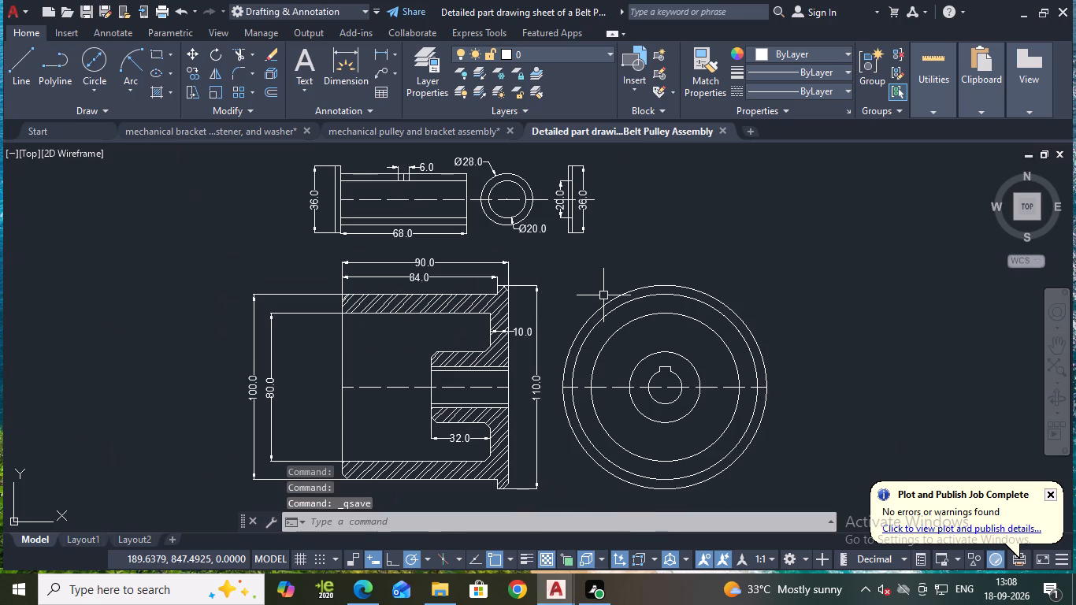
Add a horizontal linear dimension for the keyway width in the end view, placed just above the keyway.
middle_drag(728, 283, 644, 249)
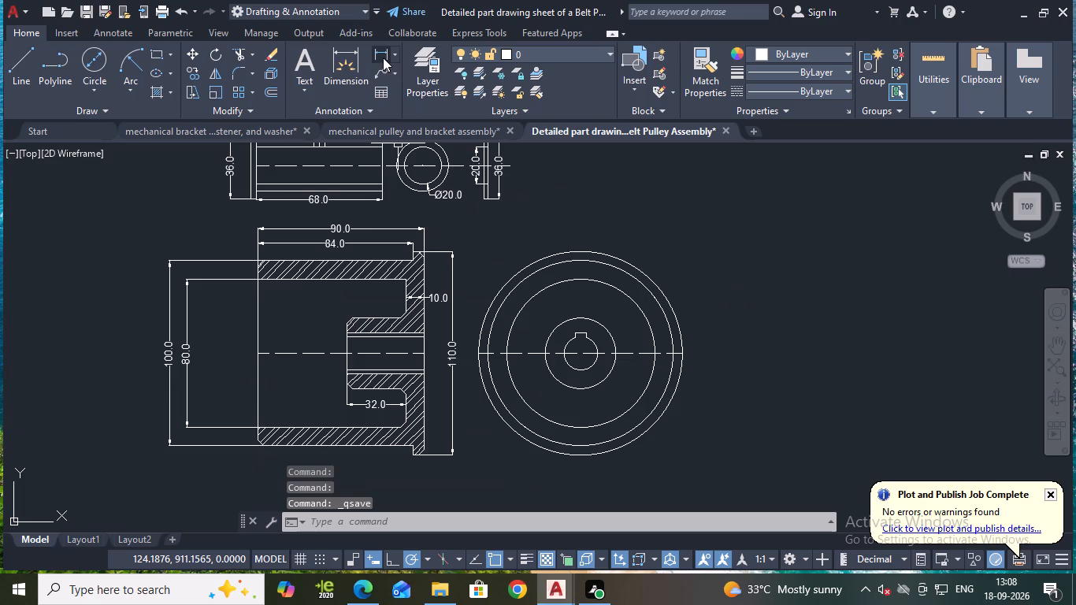
click(383, 58)
scroll(643, 383, up, 2)
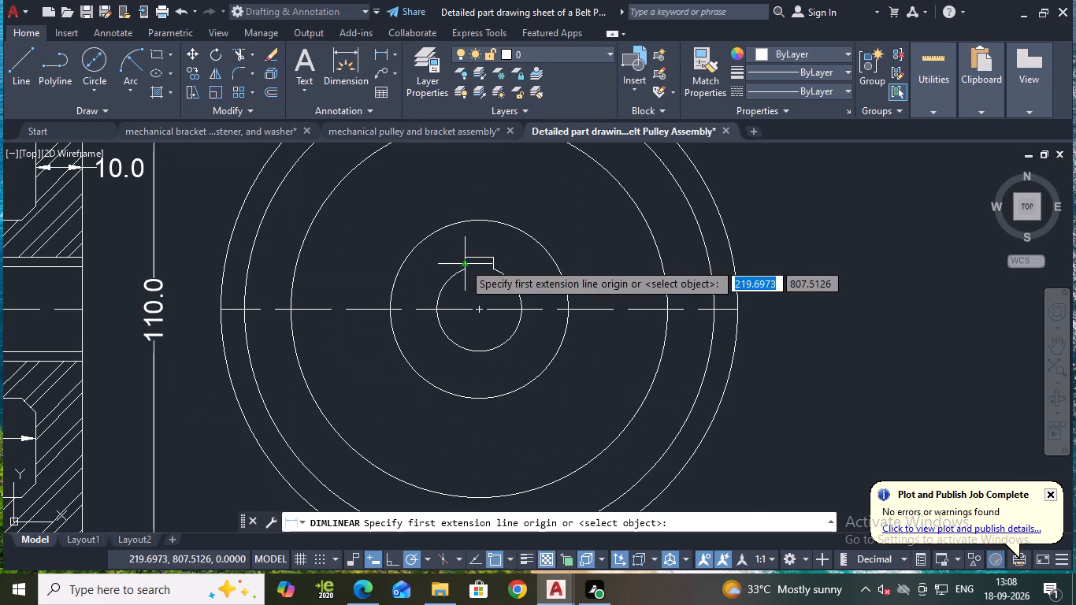
click(464, 262)
click(492, 262)
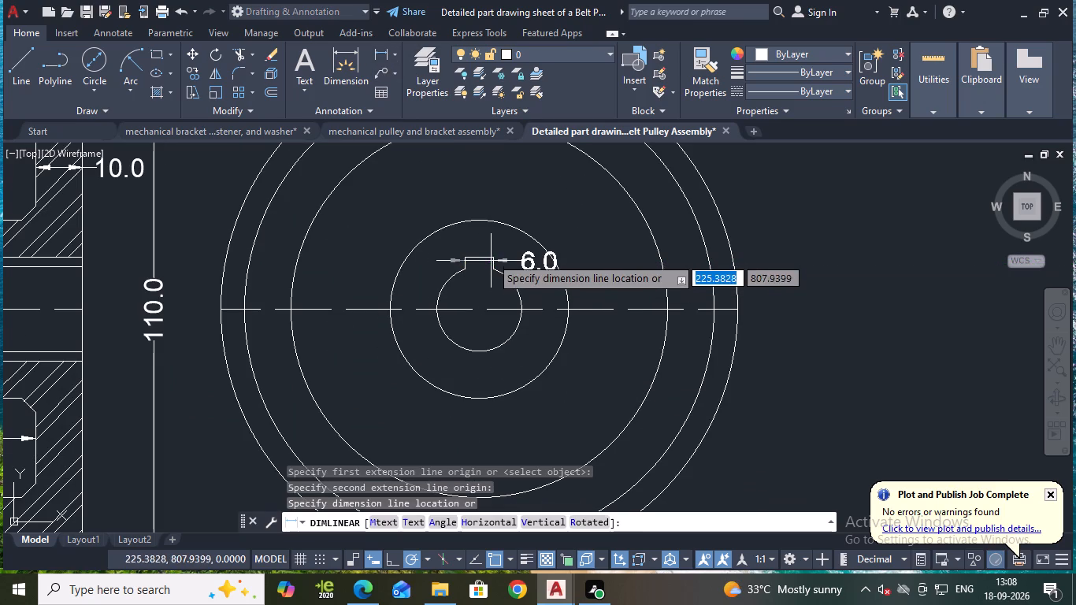
click(489, 252)
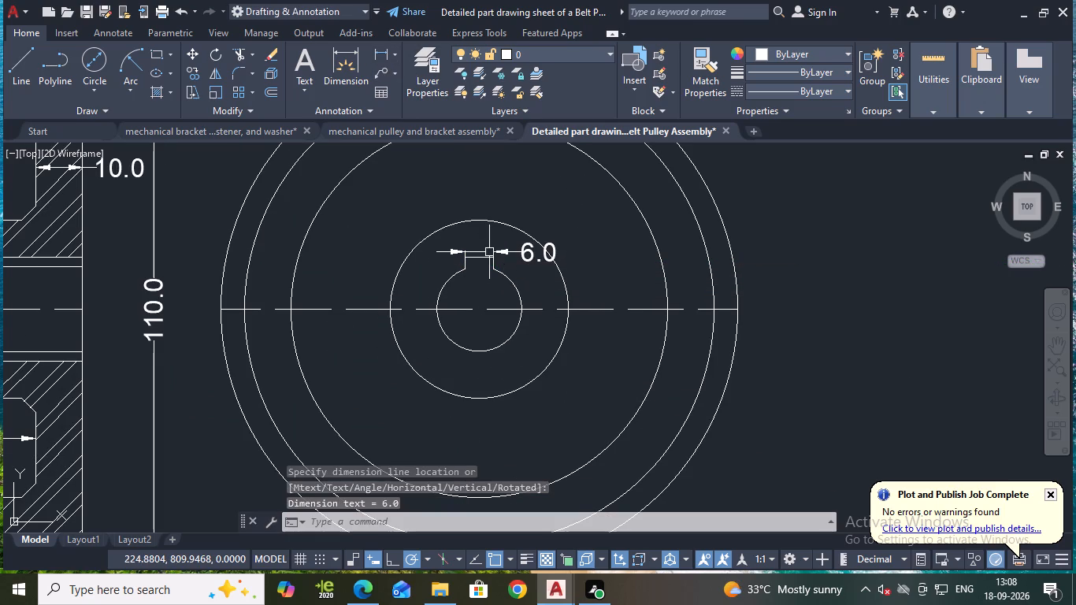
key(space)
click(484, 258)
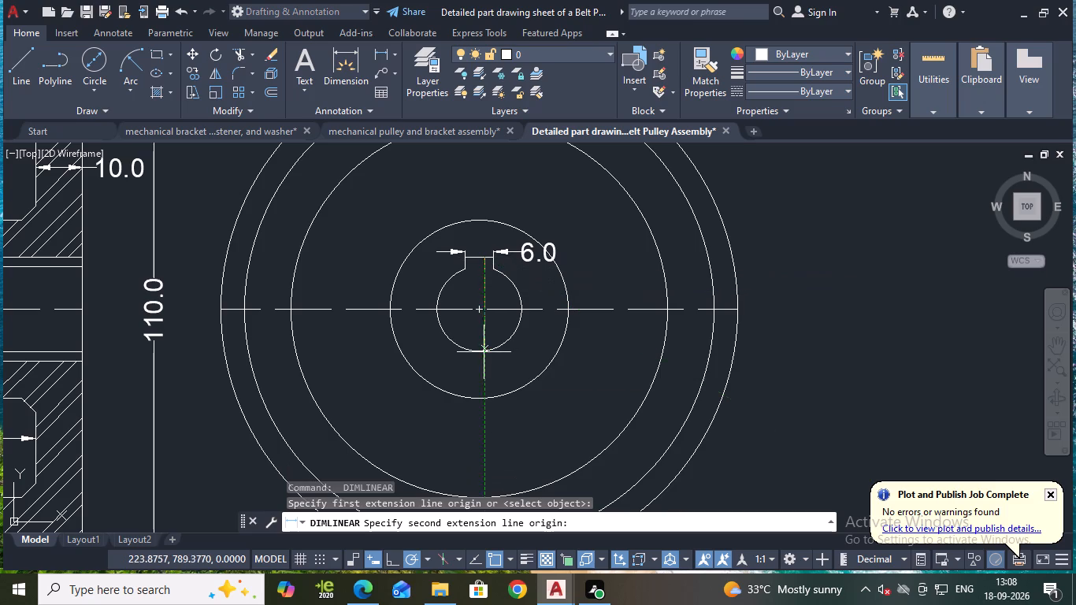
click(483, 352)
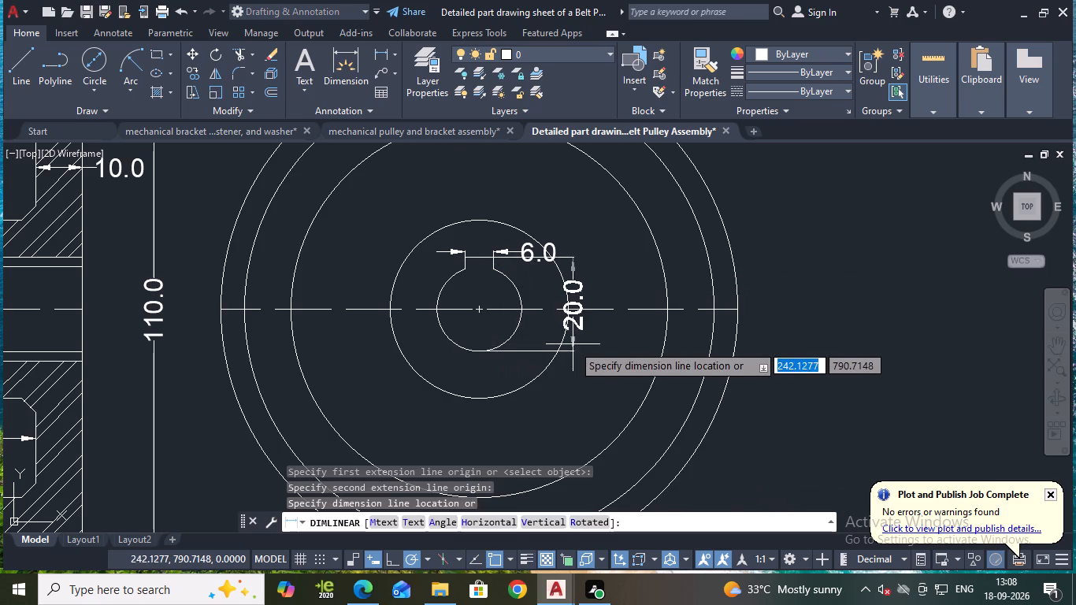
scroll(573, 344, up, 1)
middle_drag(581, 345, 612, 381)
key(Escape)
Add a vertical linear dimension from the keyway's top edge to the horizontal centre line, placed beside the hub circle in the end view.
key(space)
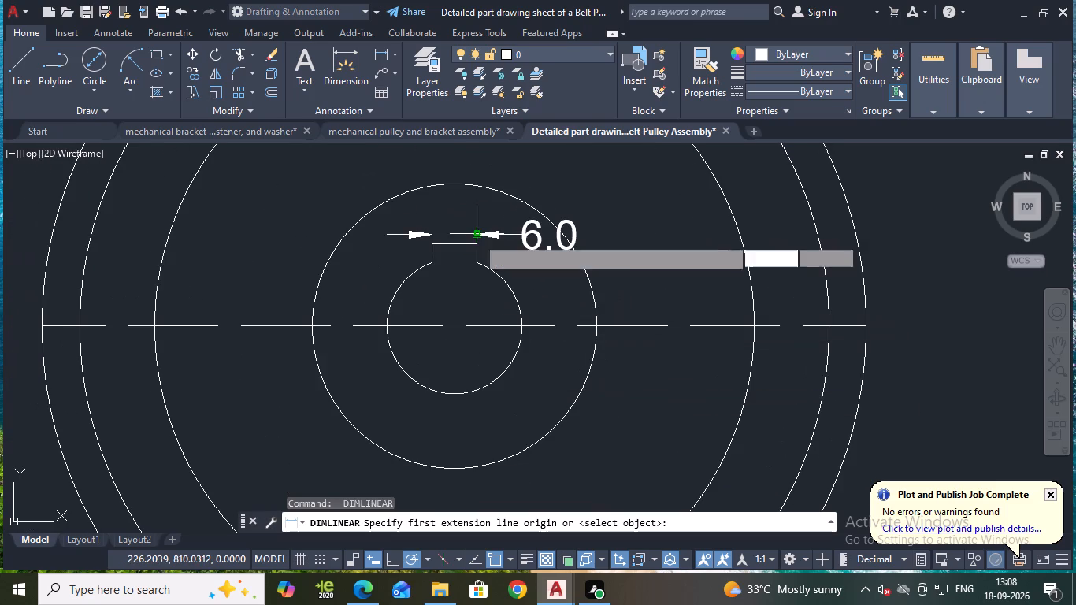
click(469, 245)
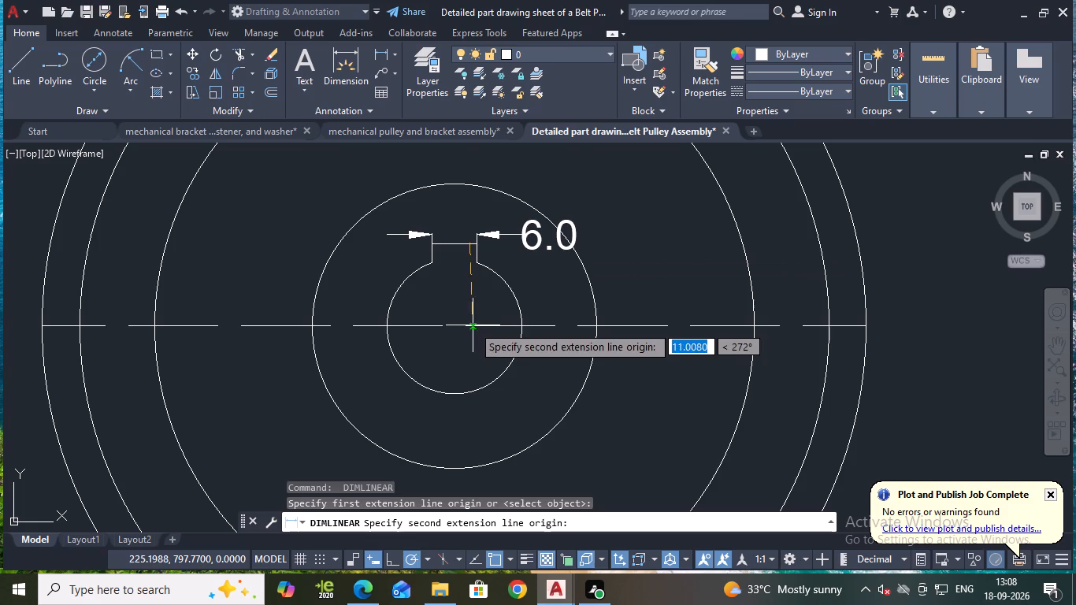
click(472, 325)
click(635, 323)
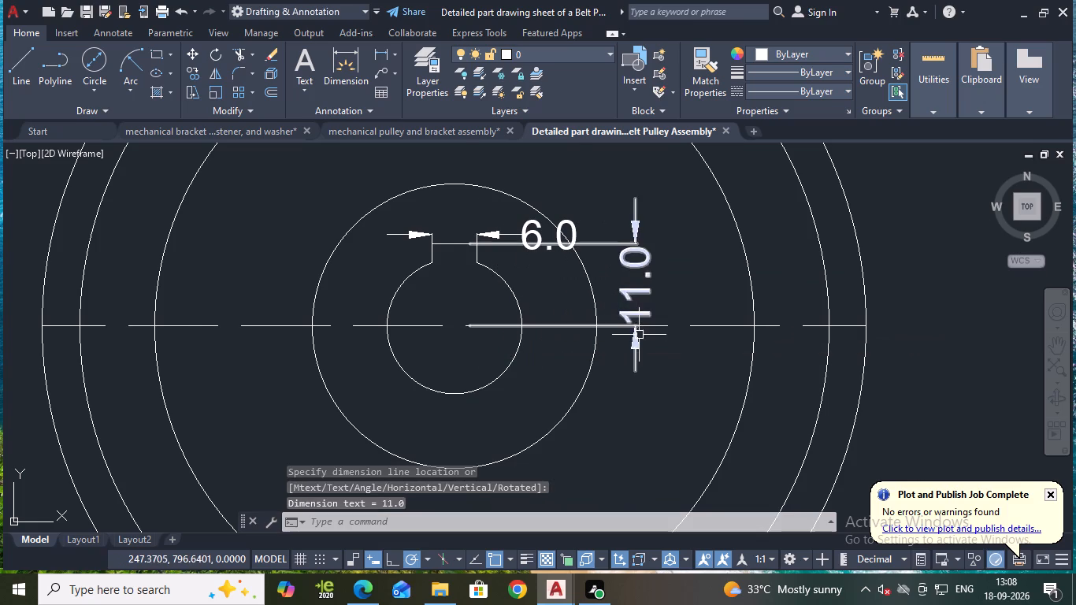
scroll(639, 335, down, 1)
middle_drag(638, 340, 620, 298)
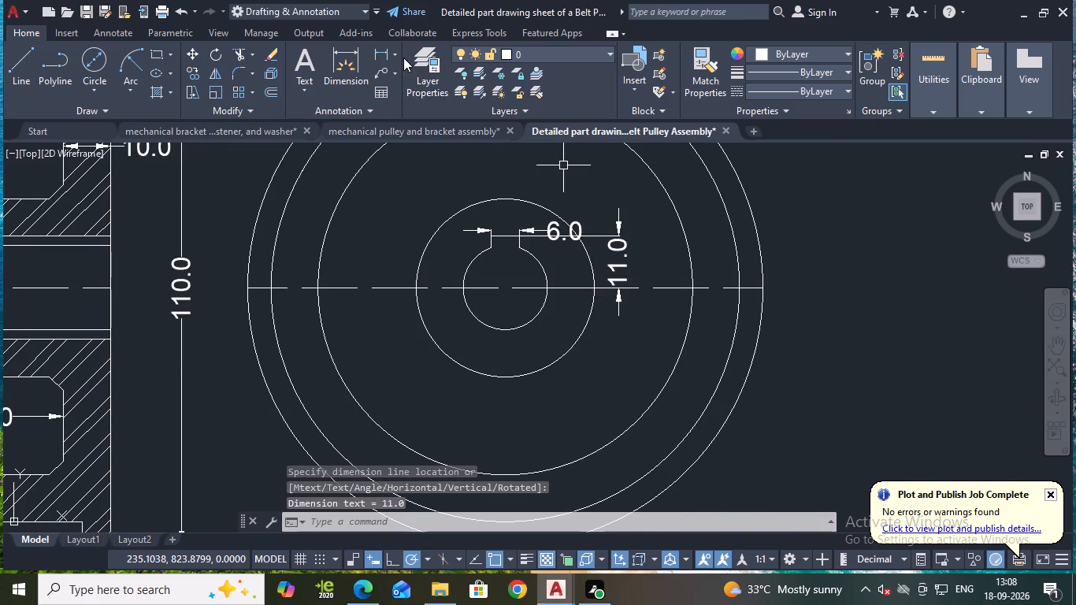
Add a radius dimension to the bore circle in the pulley's end view, placed below it outside the hub circle.
click(399, 54)
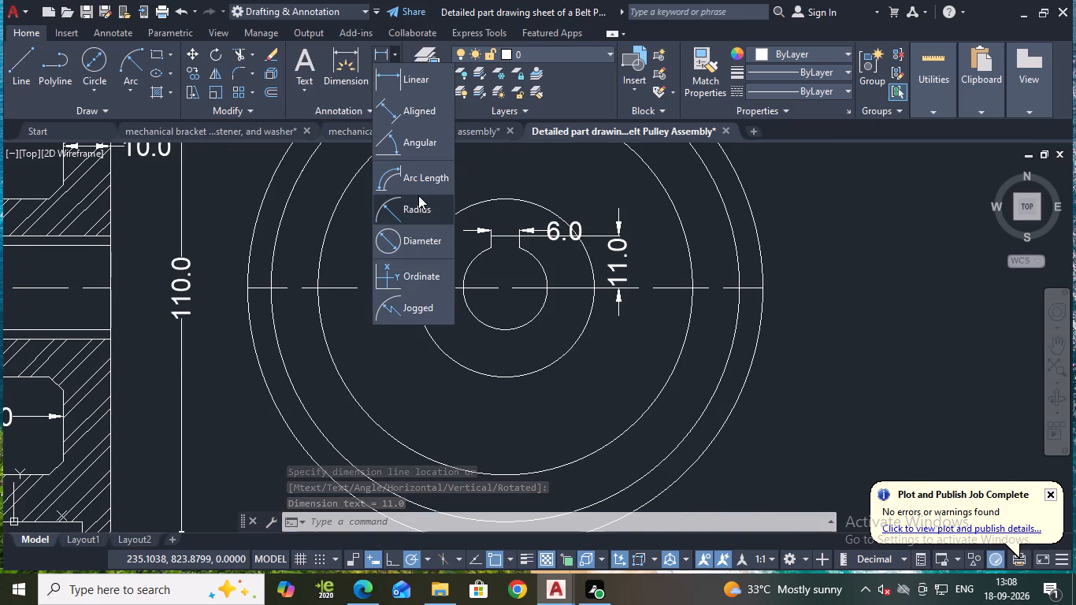
click(406, 203)
scroll(492, 360, down, 1)
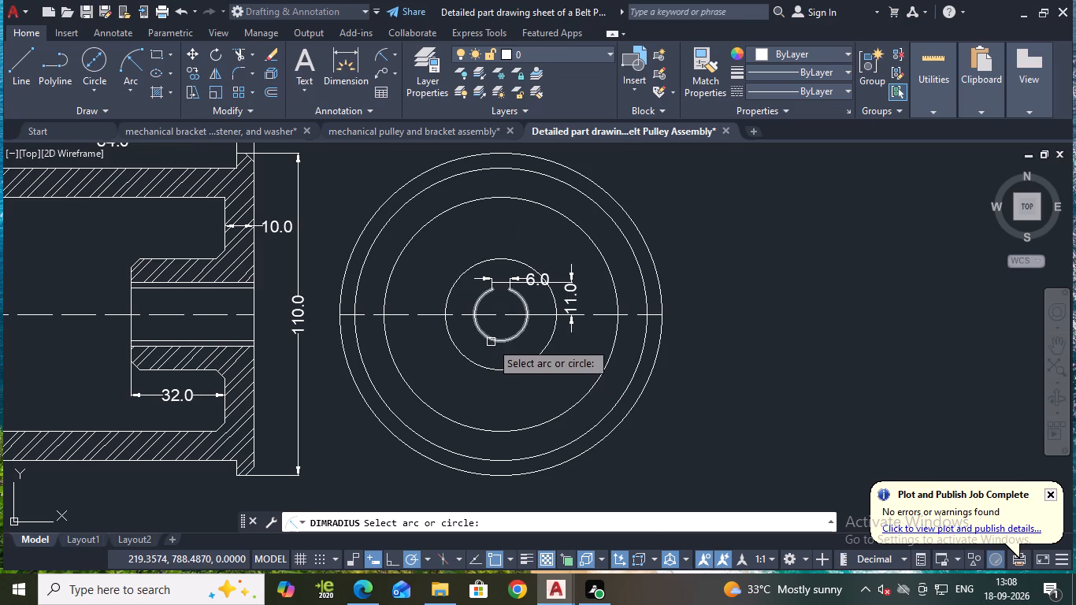
click(492, 341)
click(467, 384)
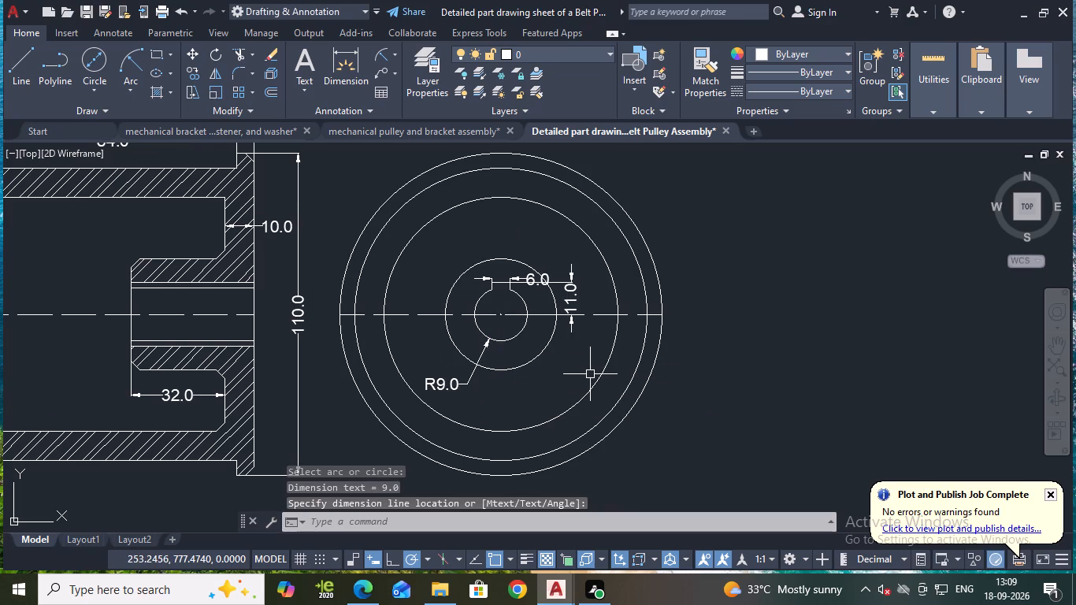
Save the drawing.
scroll(590, 374, down, 1)
key(ctrl+s)
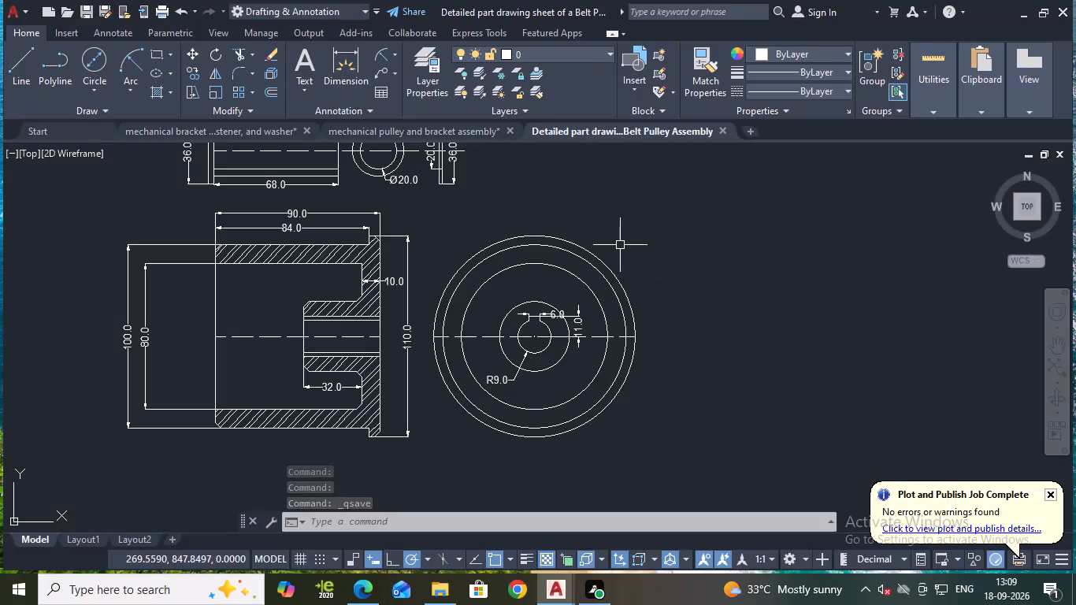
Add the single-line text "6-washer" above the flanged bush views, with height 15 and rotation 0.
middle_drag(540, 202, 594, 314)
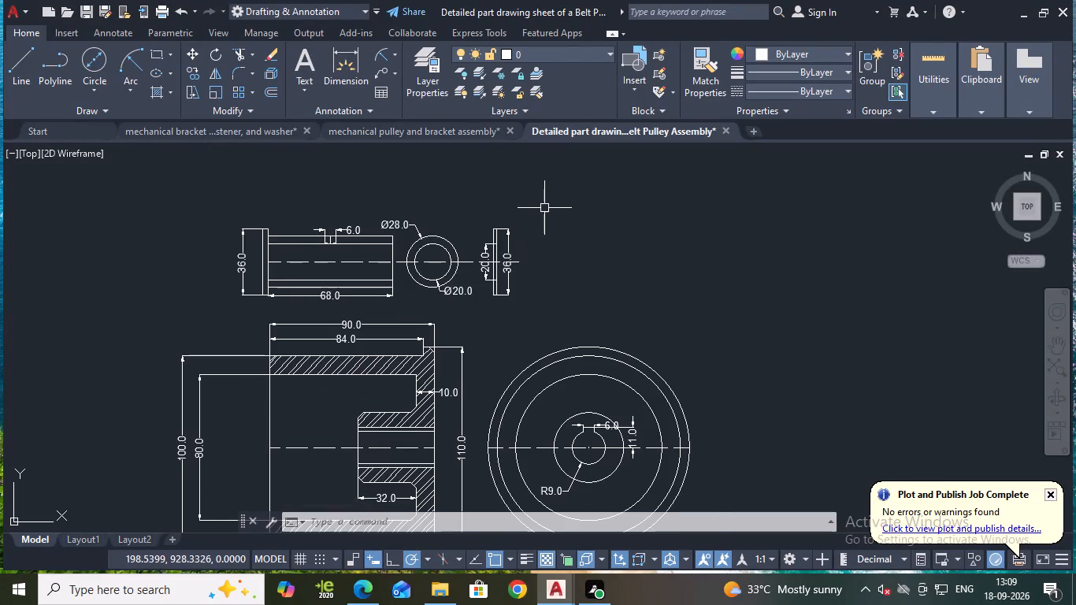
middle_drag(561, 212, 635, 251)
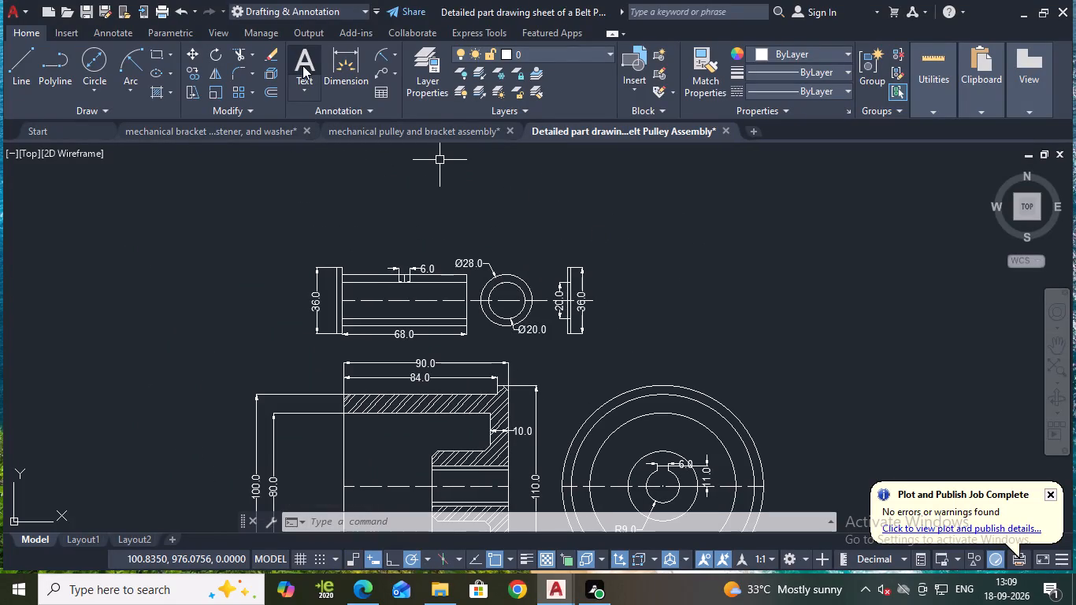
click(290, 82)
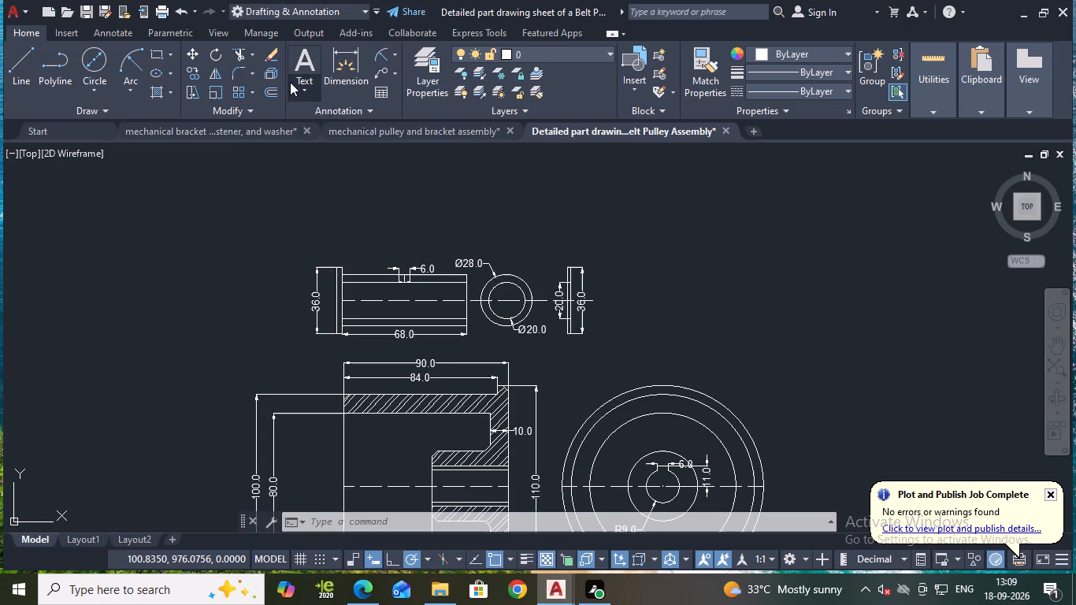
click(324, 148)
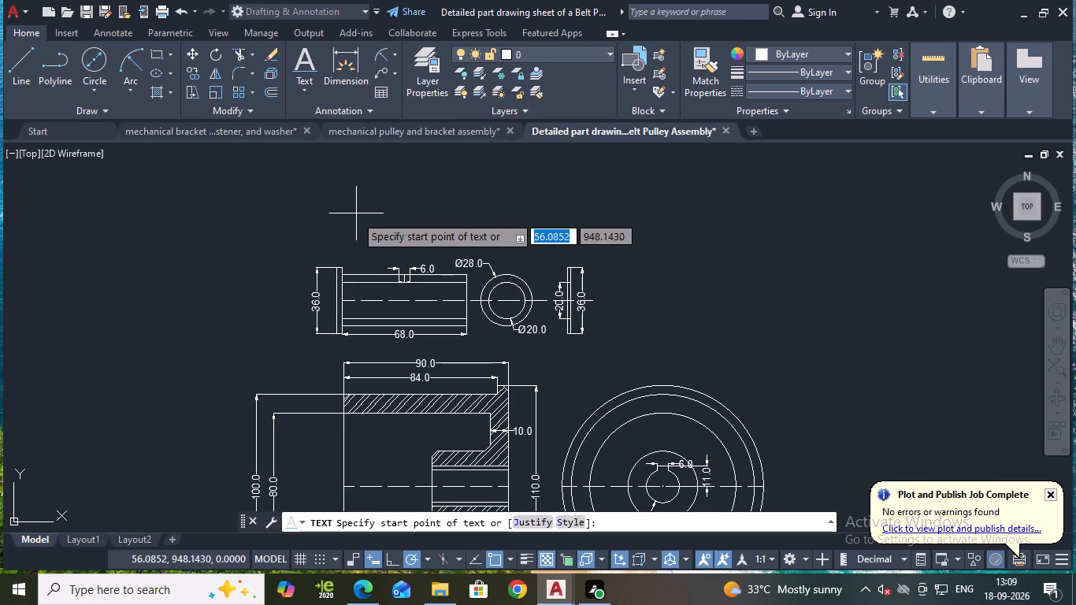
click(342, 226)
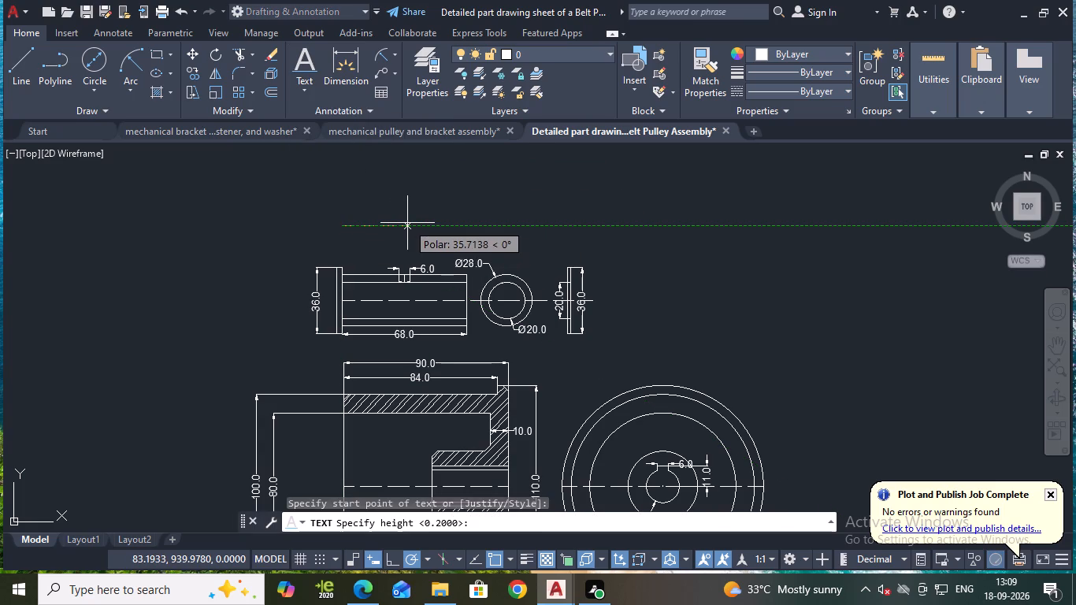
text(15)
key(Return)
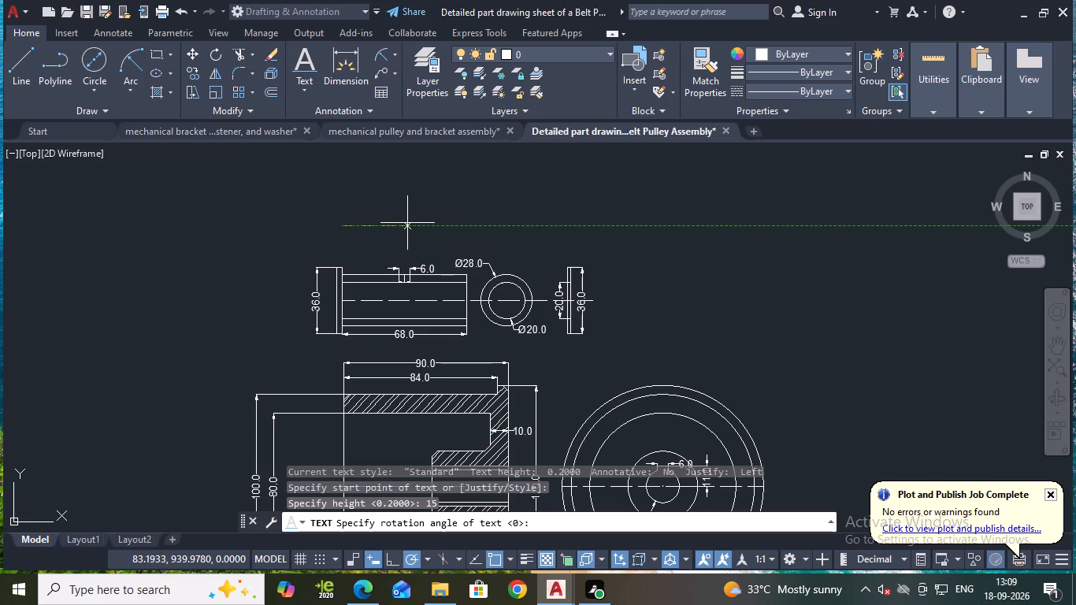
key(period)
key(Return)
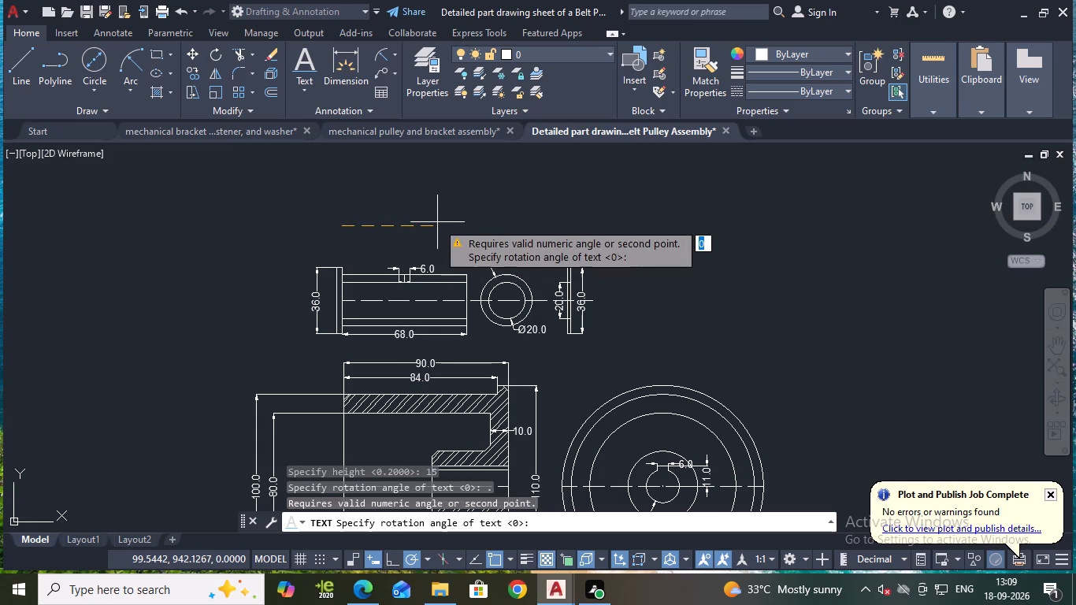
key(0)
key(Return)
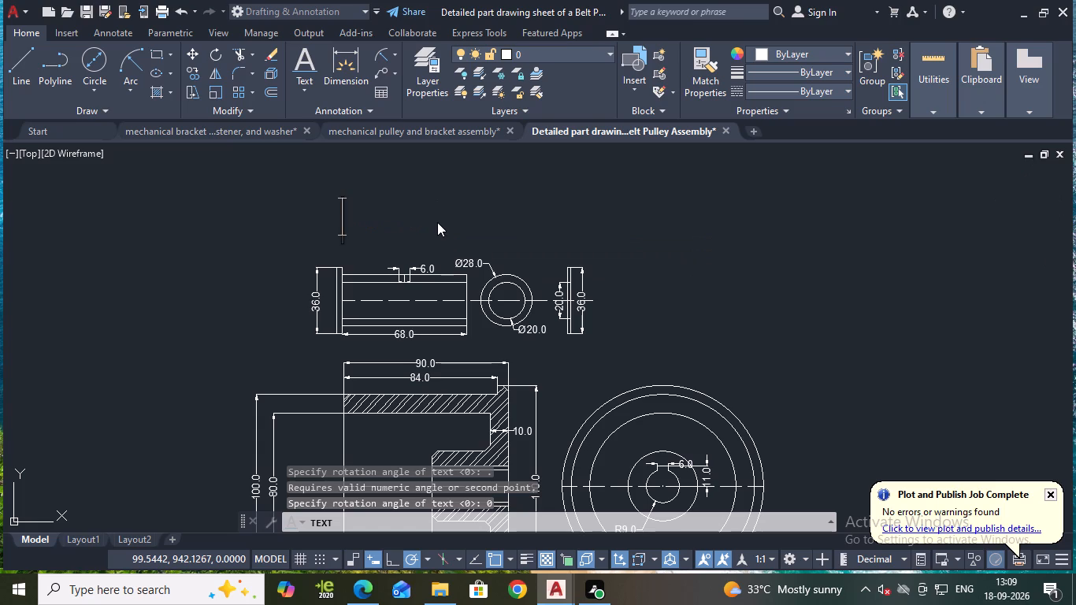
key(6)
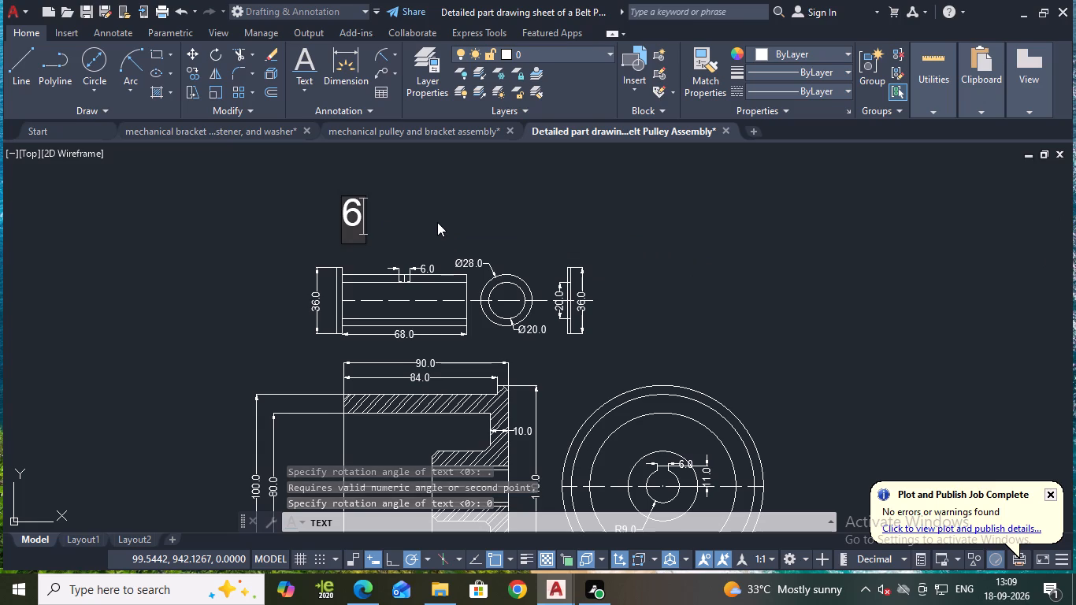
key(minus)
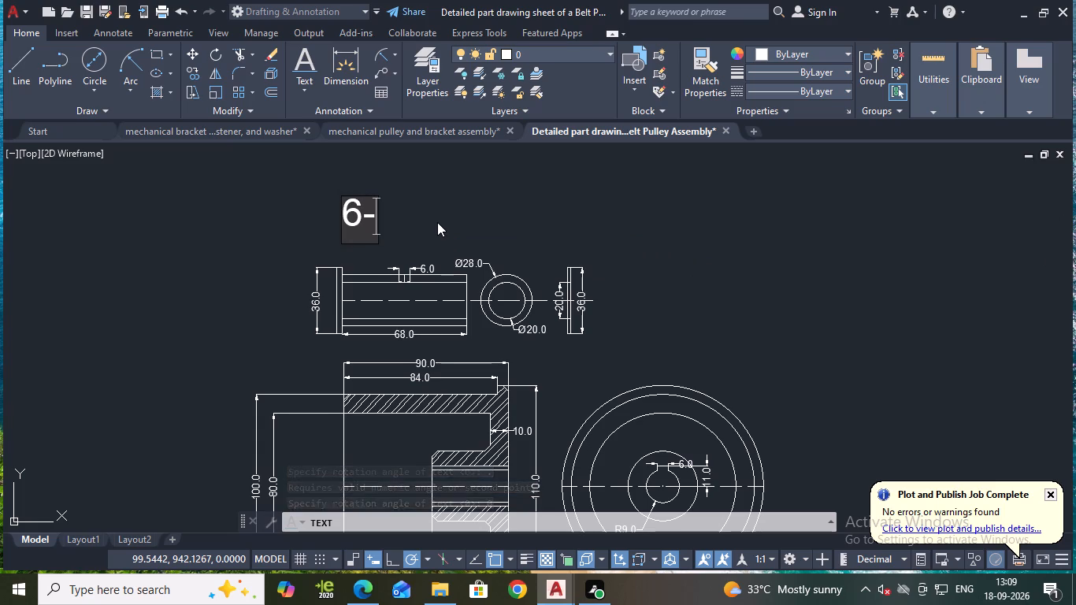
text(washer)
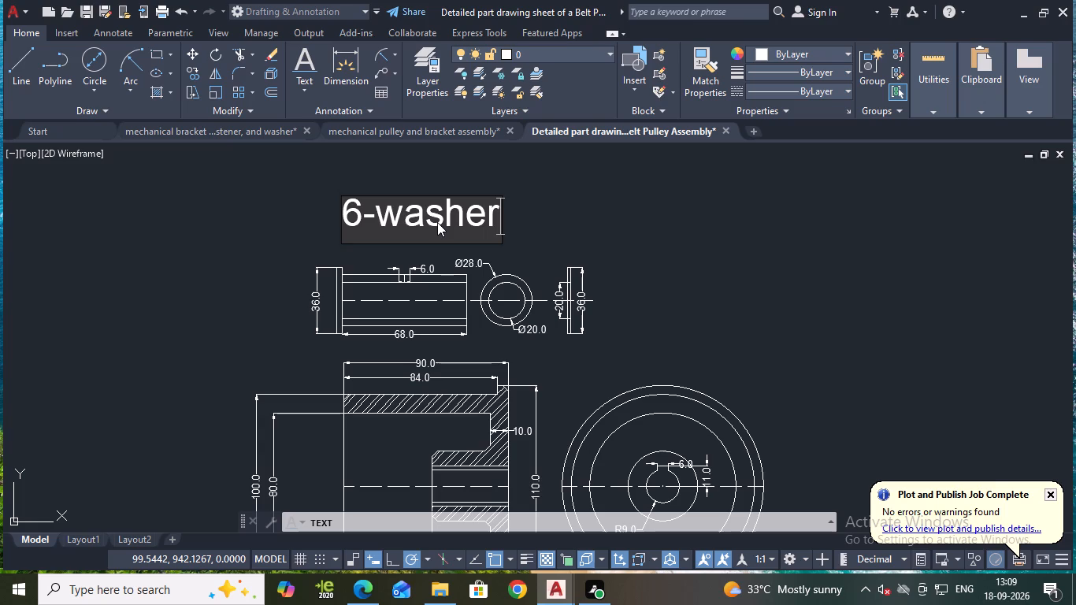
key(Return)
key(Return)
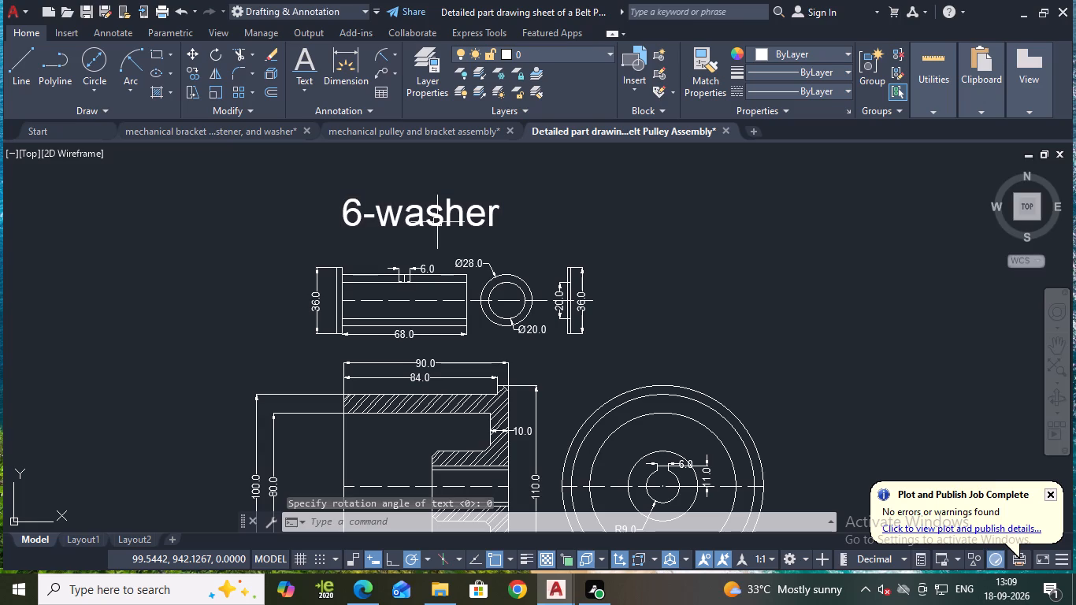
Move the pulley's section and end view with their dimensions straight down to widen the gap below the bush views.
middle_drag(528, 262, 518, 202)
scroll(587, 233, down, 1)
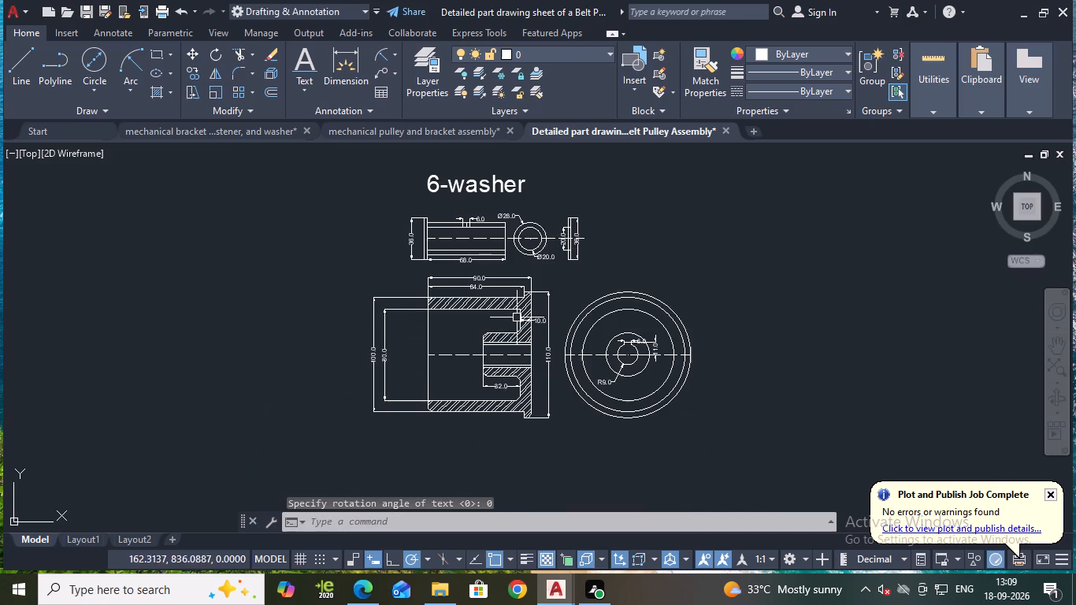
click(328, 265)
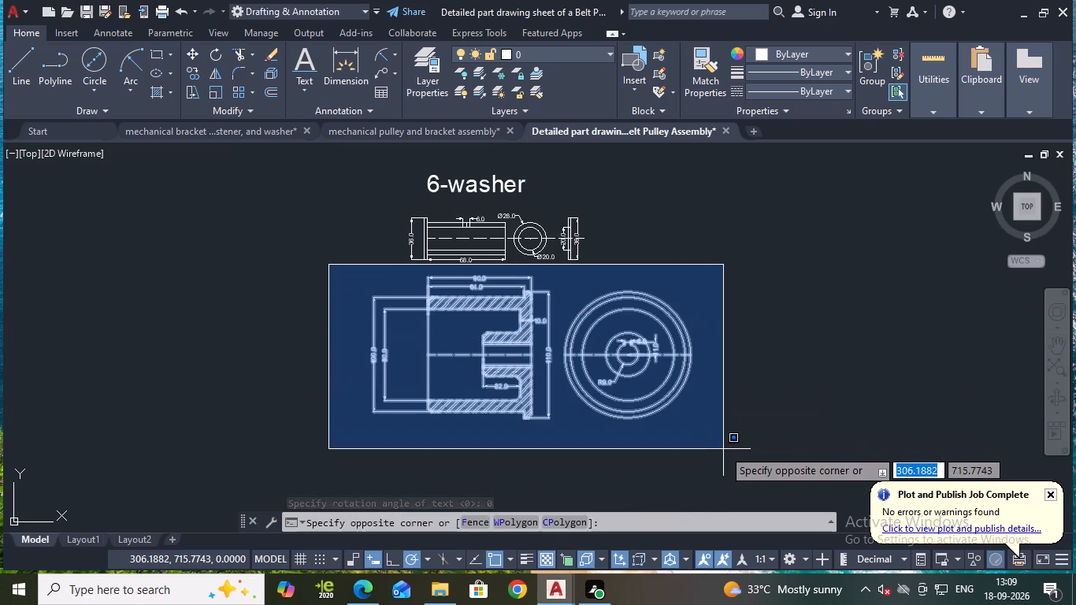
click(724, 451)
key(m)
key(Return)
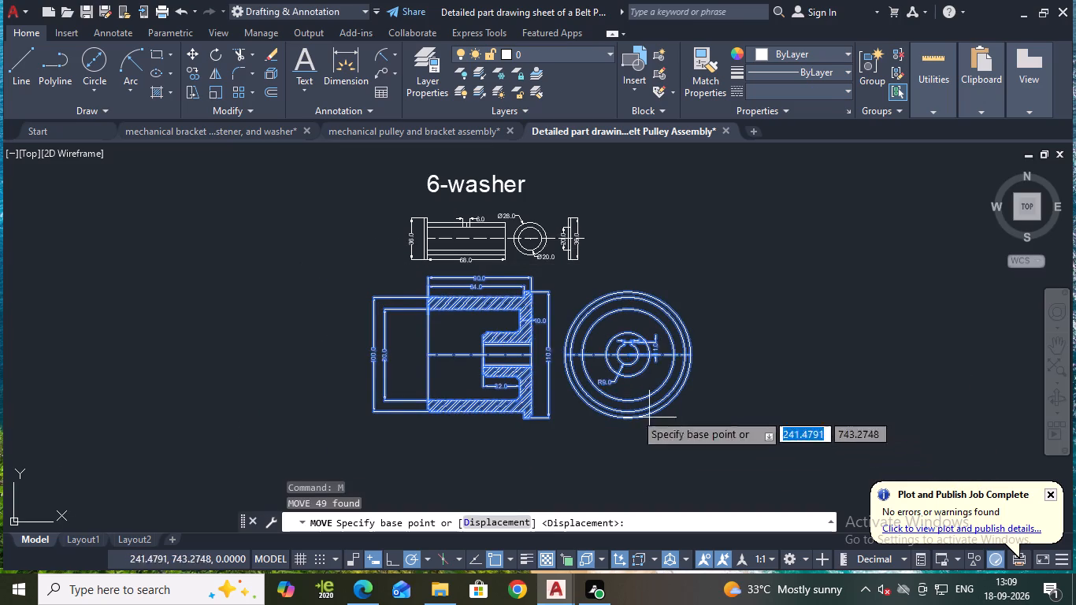
click(509, 335)
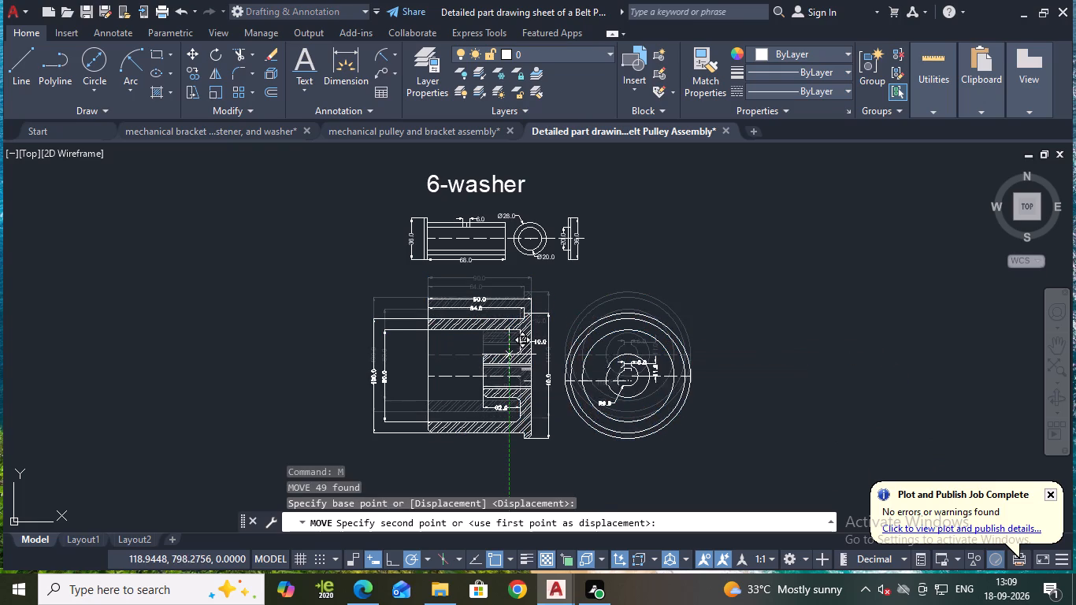
click(509, 363)
key(Escape)
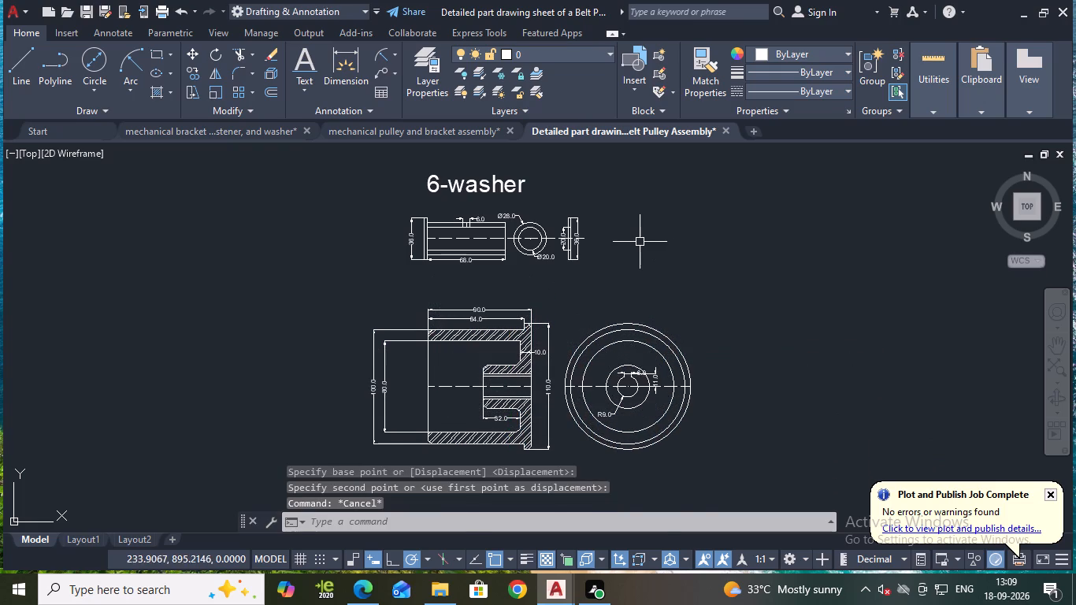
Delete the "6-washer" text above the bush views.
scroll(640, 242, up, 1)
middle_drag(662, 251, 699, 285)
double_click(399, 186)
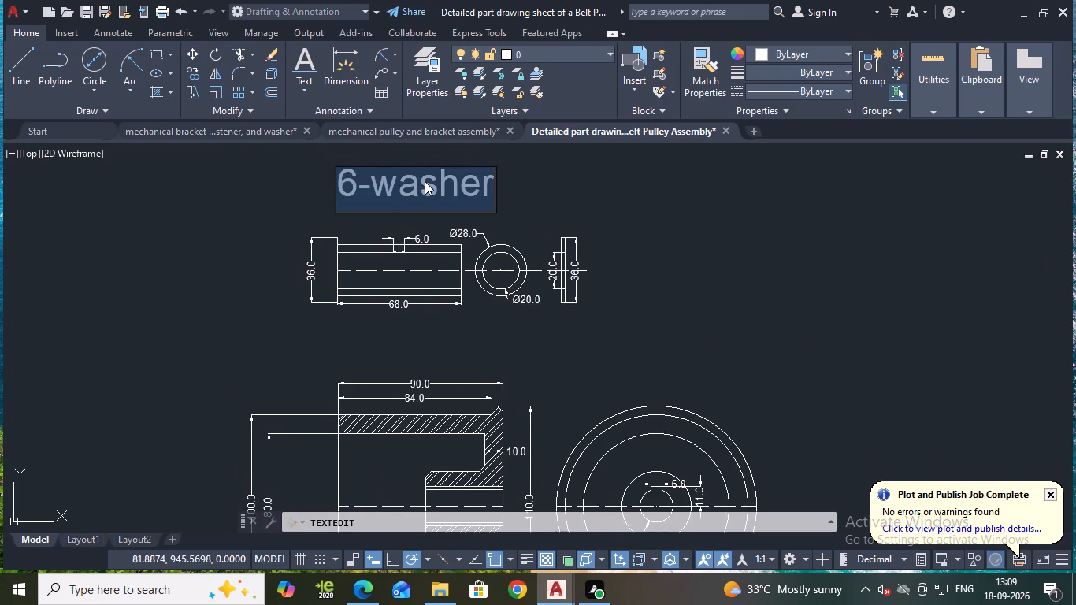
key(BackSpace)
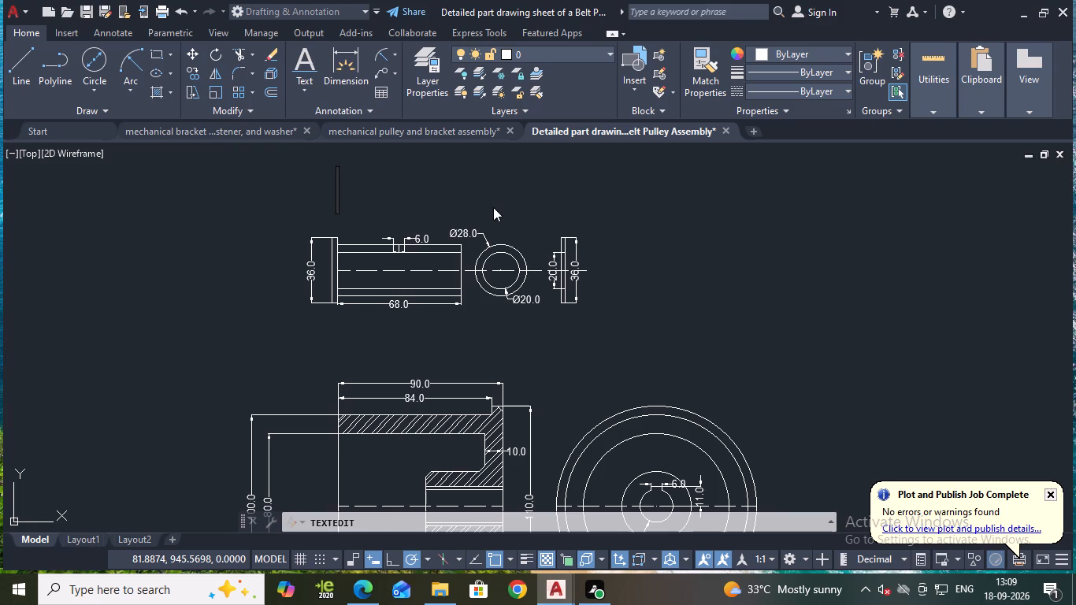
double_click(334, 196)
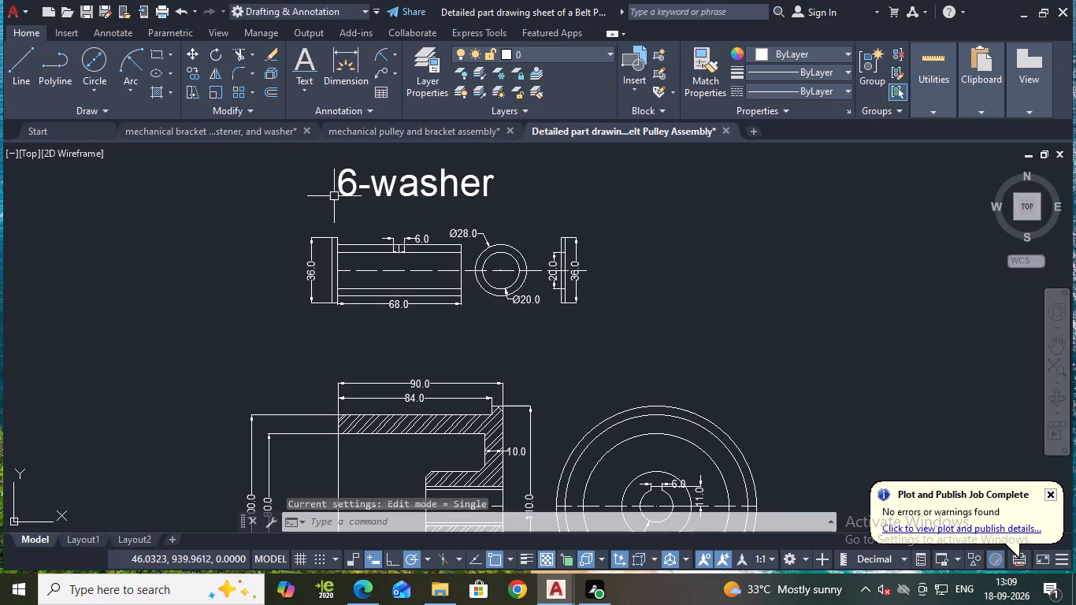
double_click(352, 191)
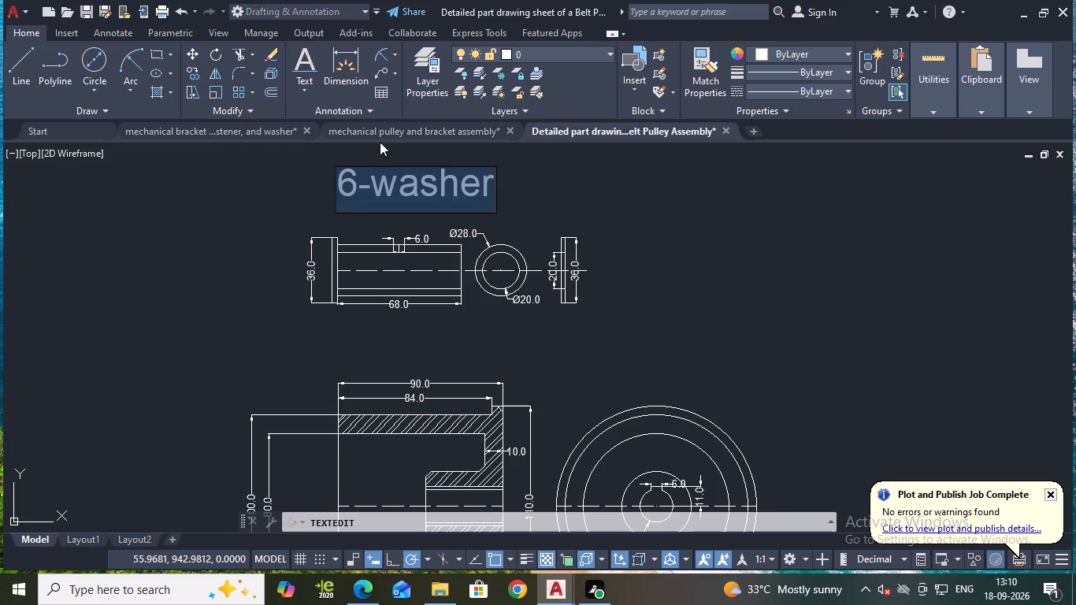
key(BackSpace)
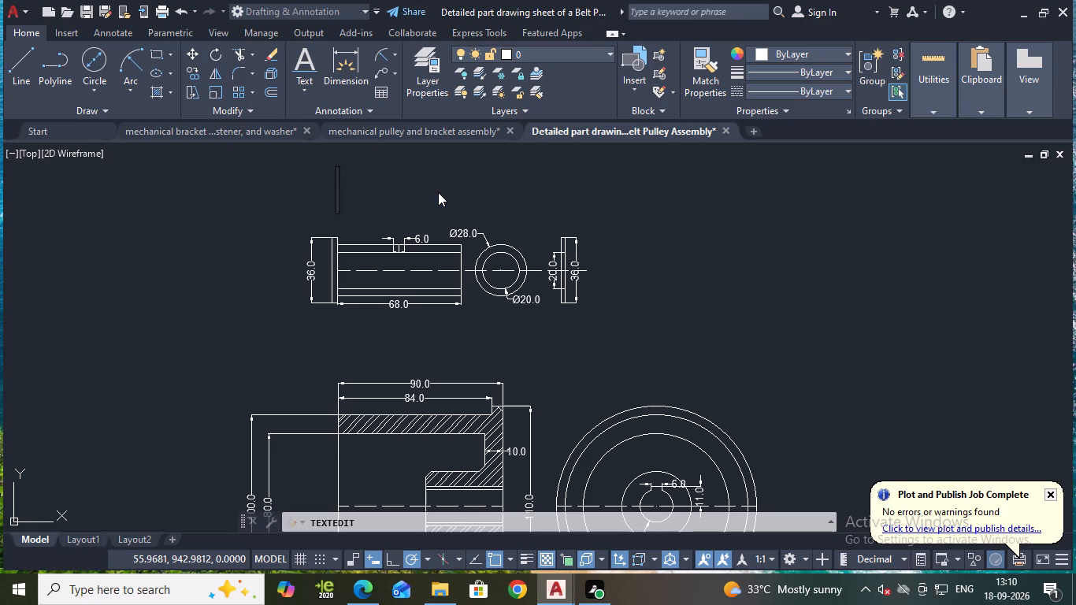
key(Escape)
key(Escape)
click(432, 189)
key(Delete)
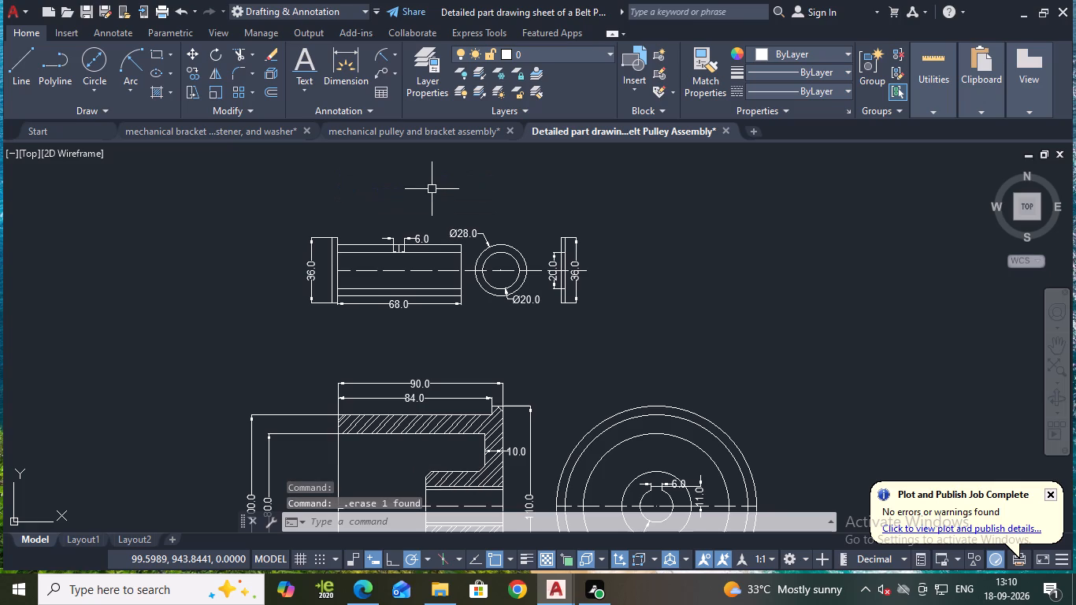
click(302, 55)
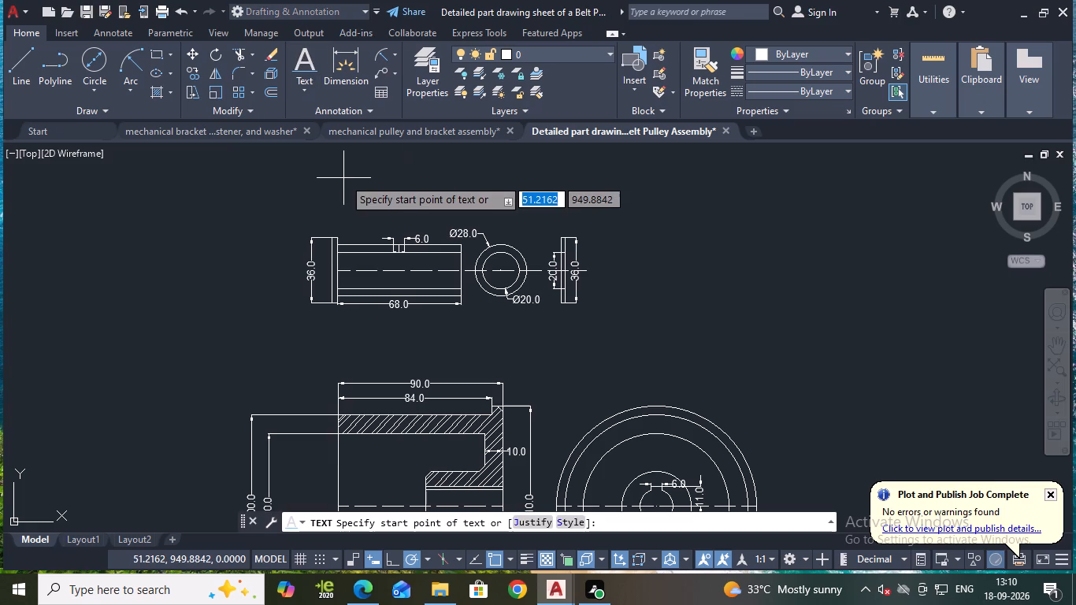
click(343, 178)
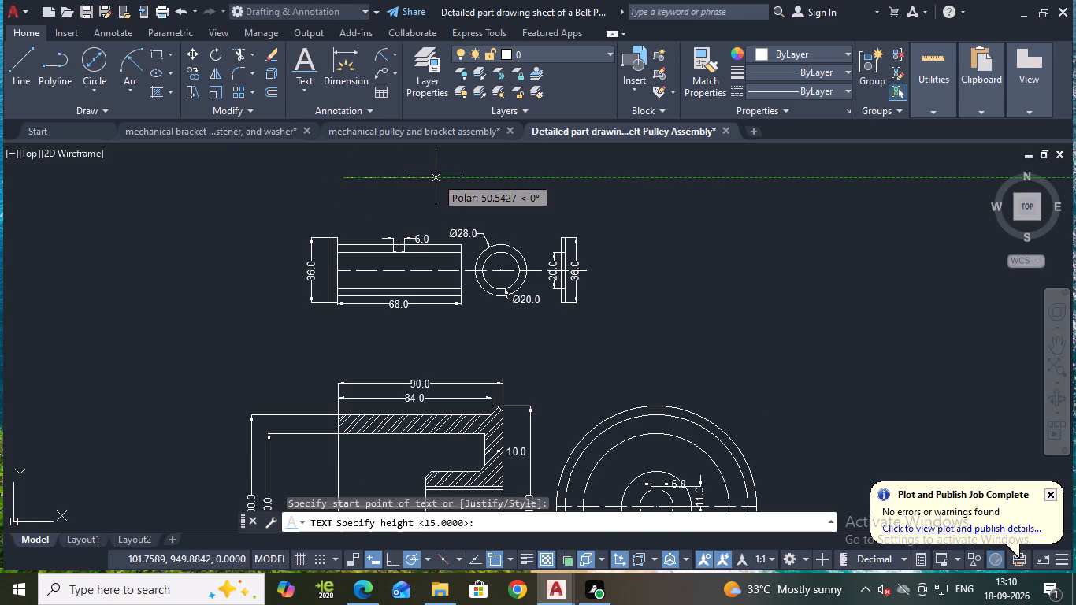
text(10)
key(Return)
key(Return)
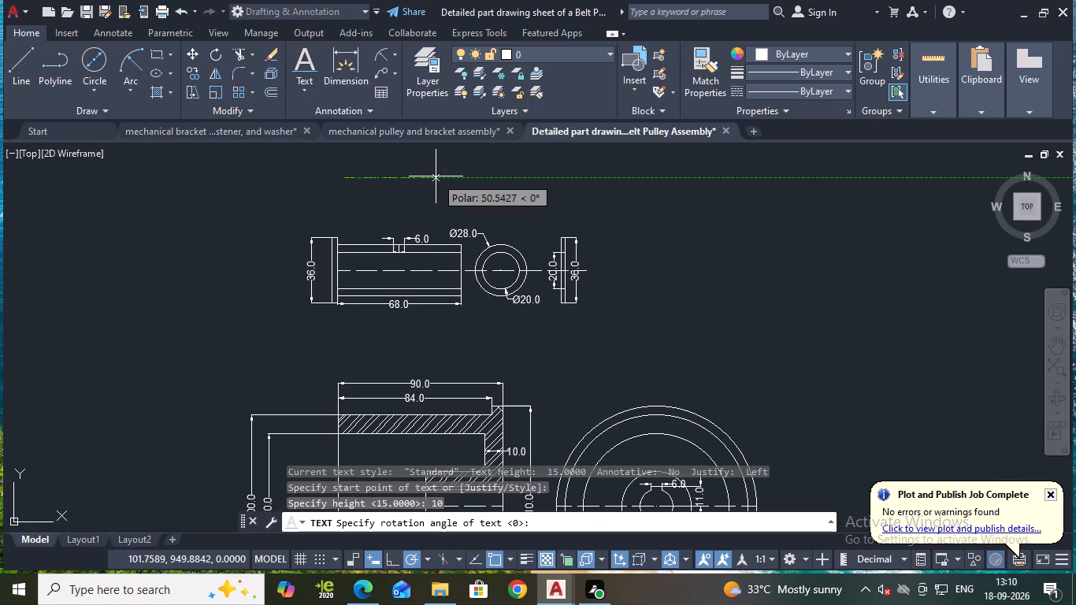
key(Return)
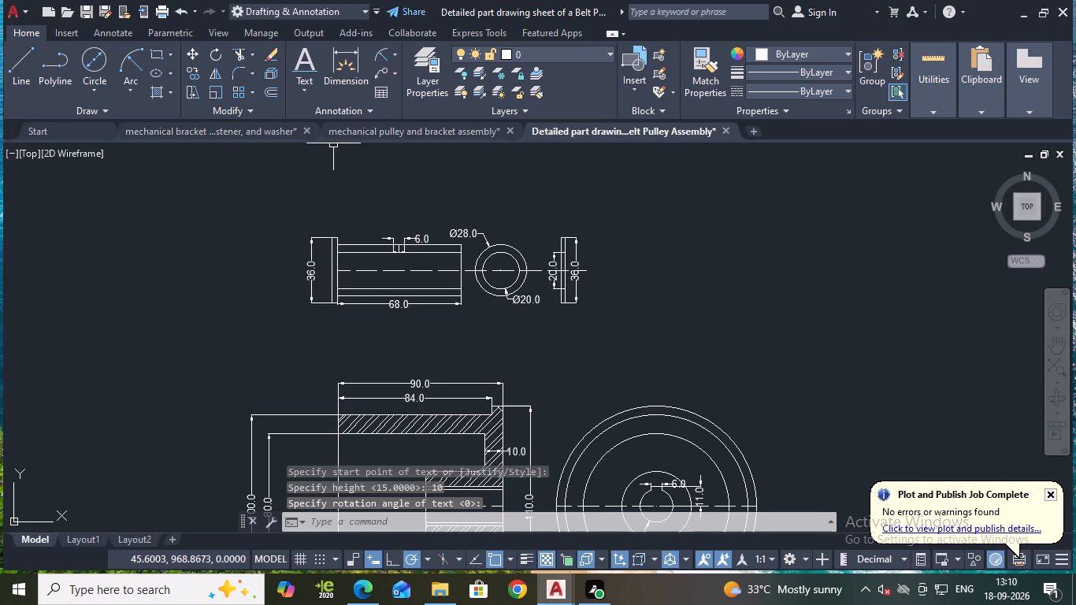
Add the single-line text "6-WASHER" below the 68.0 dimension of the flanged bush, with height 10 and rotation 0.
click(306, 58)
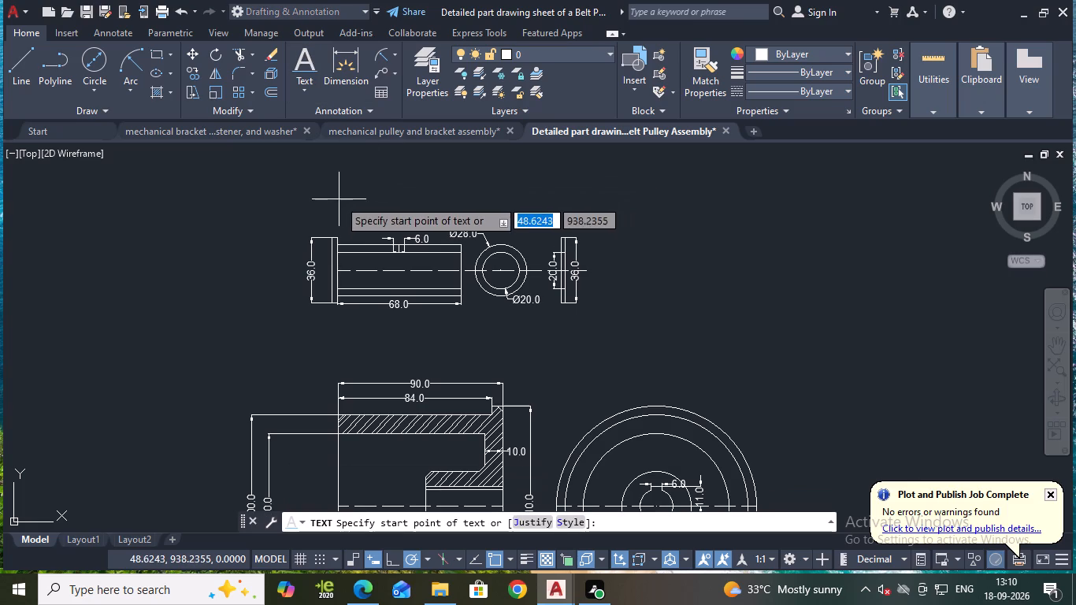
middle_click(395, 312)
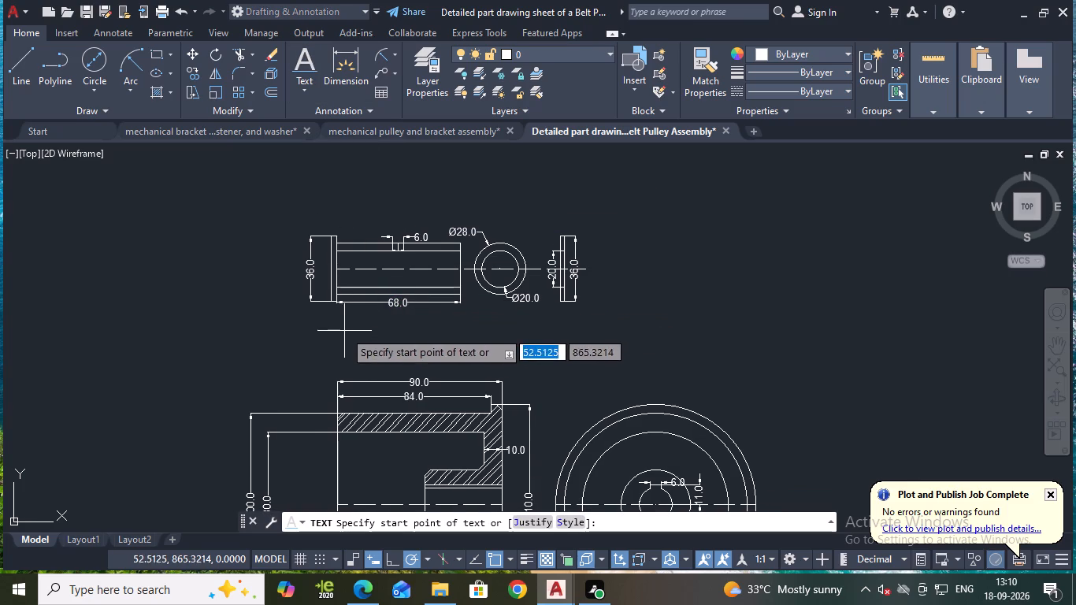
click(340, 330)
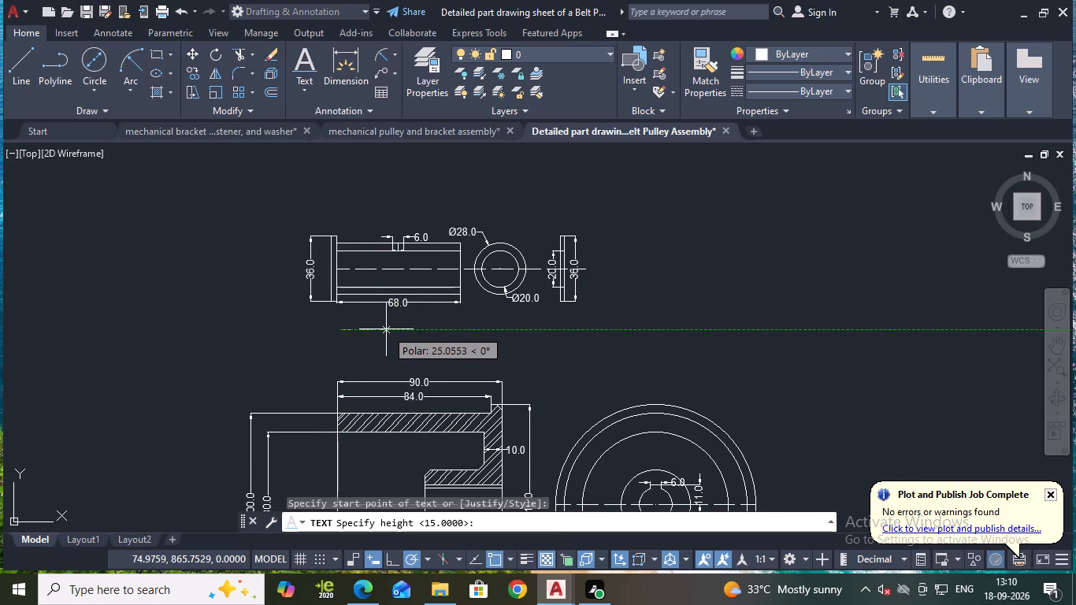
text(10)
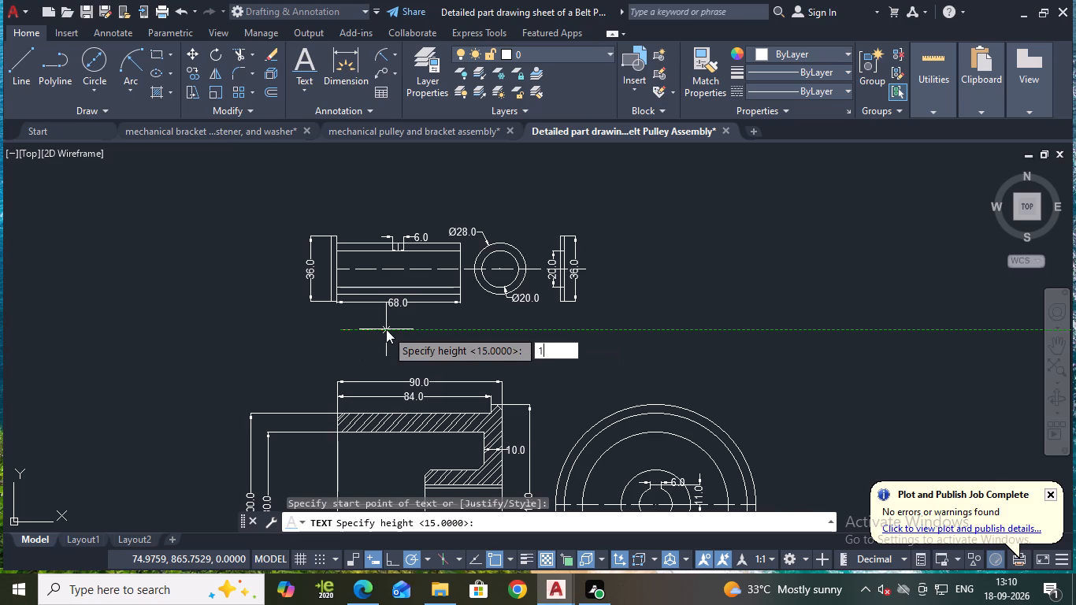
key(Return)
key(0)
key(Return)
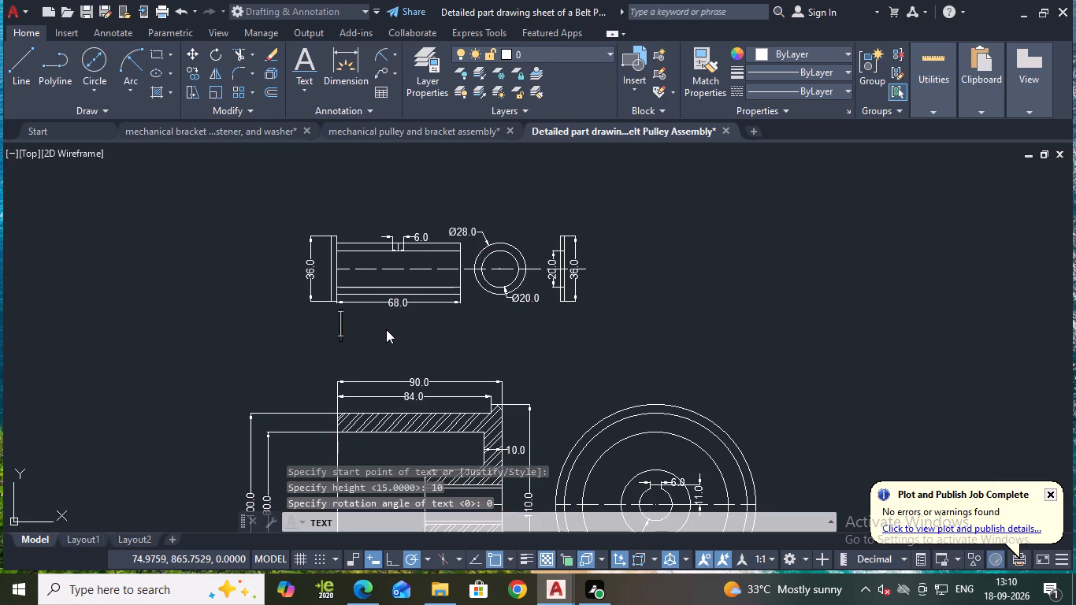
text(6--)
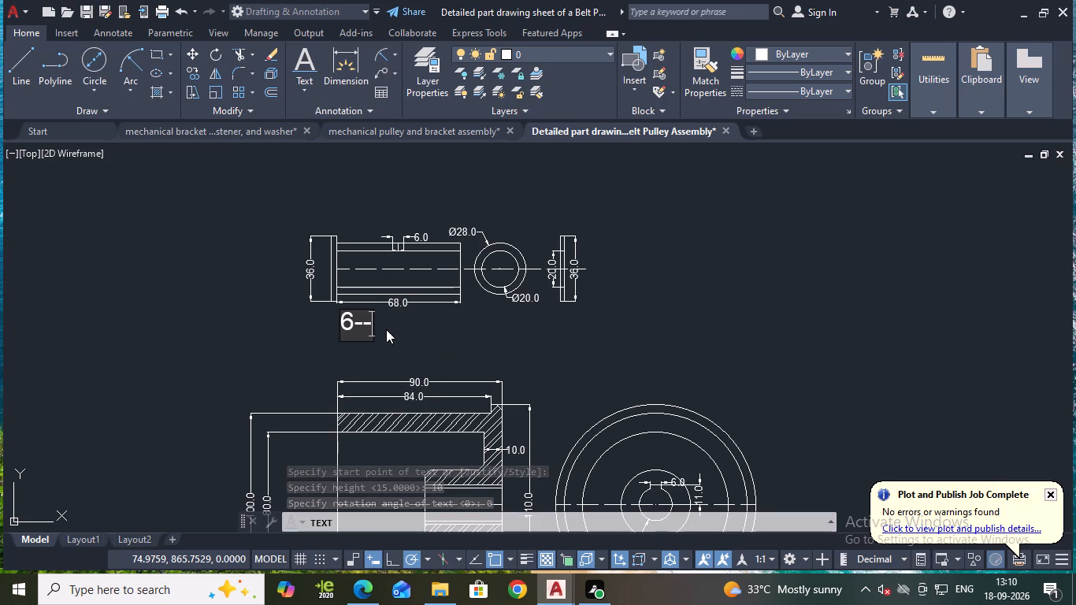
key(BackSpace)
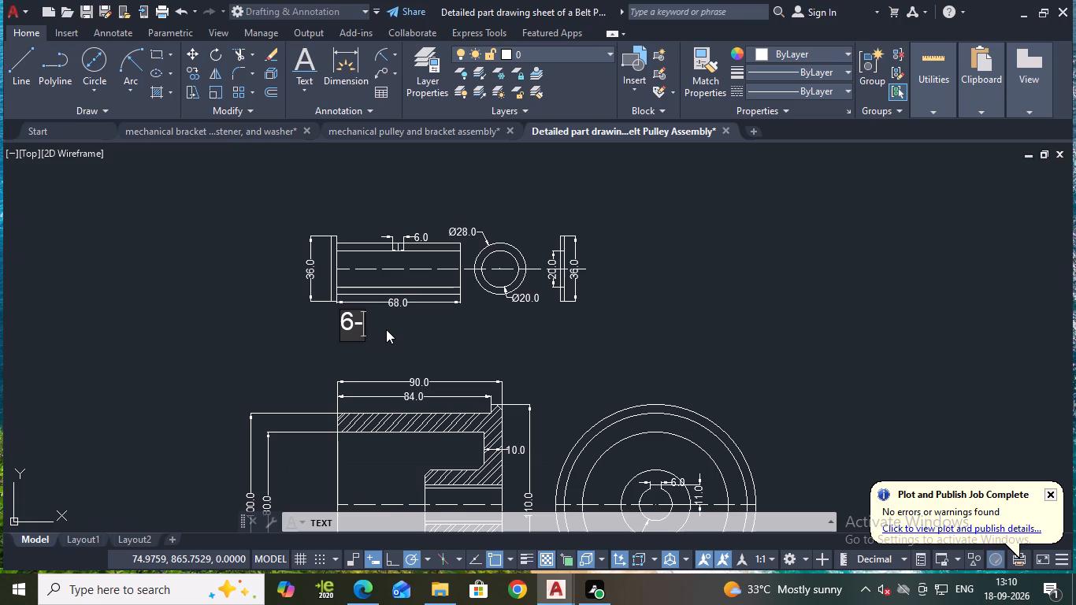
text(WA)
text(SHER)
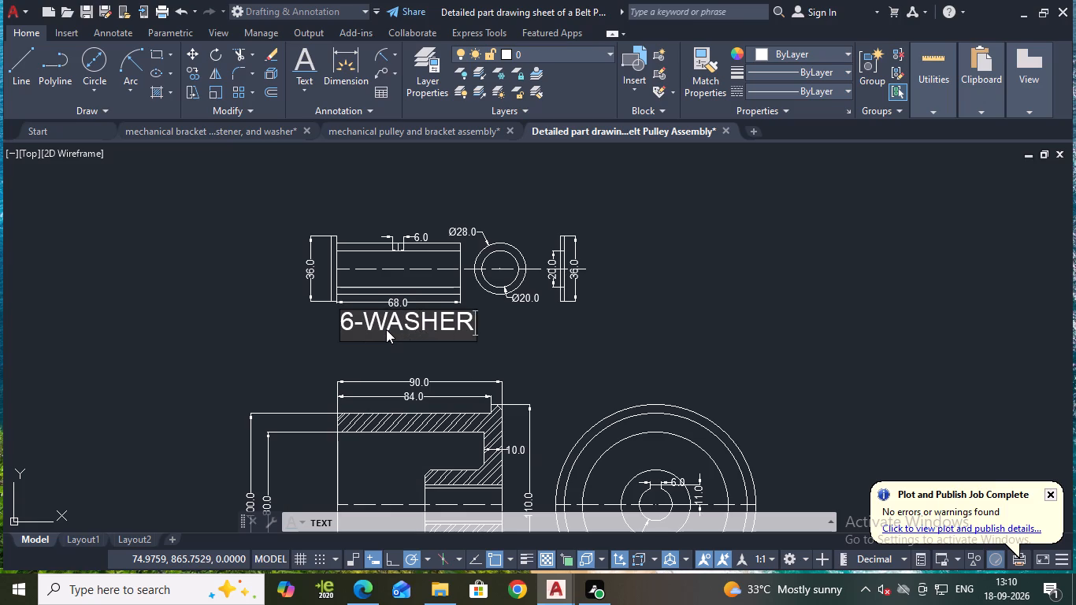
key(Return)
key(Return)
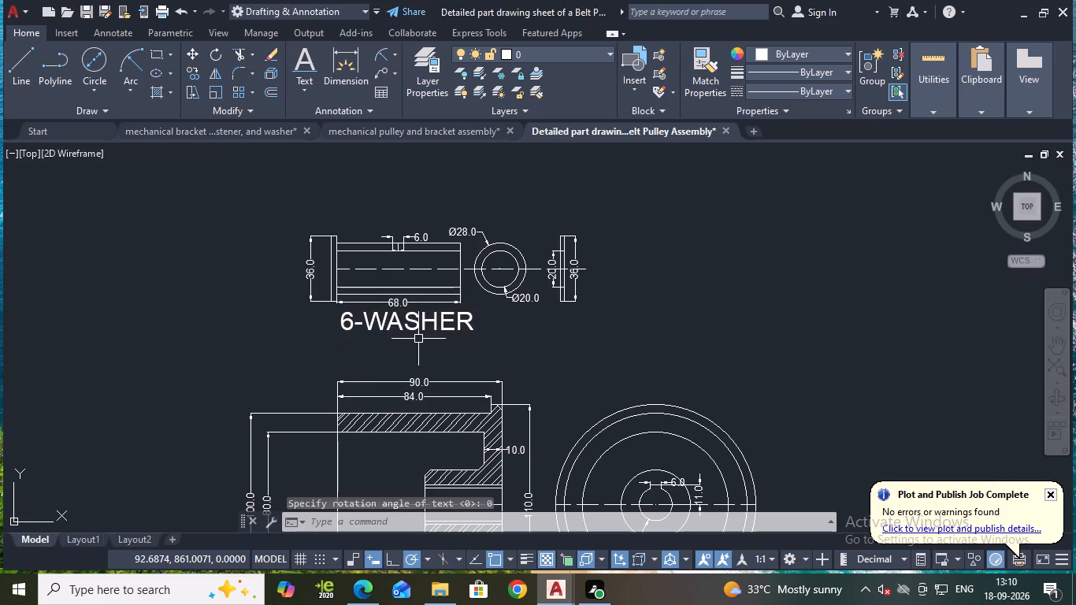
Move the "6-WASHER" text across to sit below the narrow washer view with the 20.0 and 36.0 dimensions.
click(413, 325)
click(338, 329)
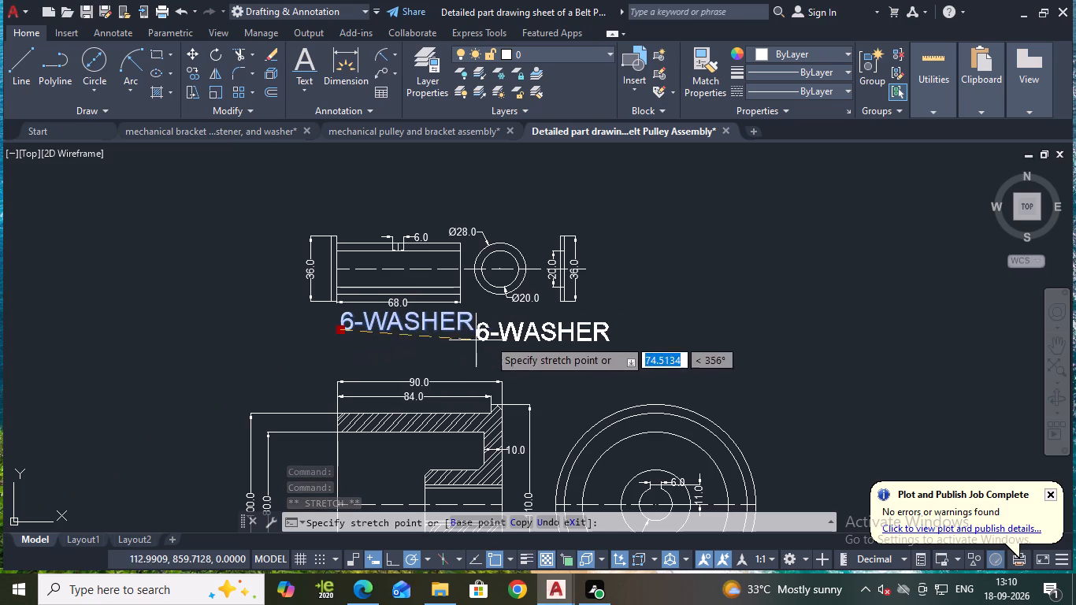
scroll(530, 328, up, 1)
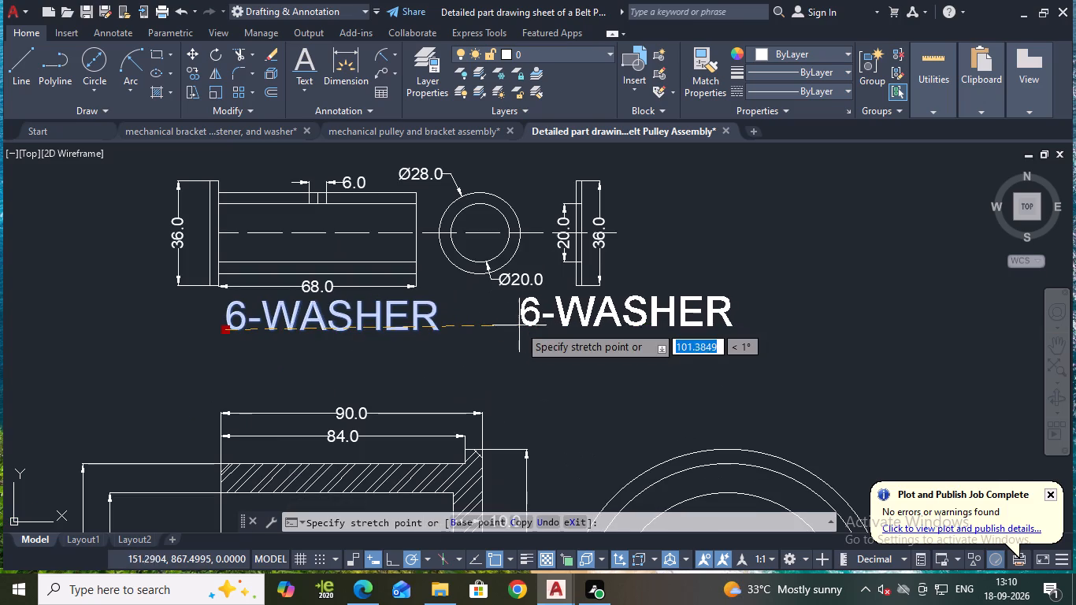
click(519, 325)
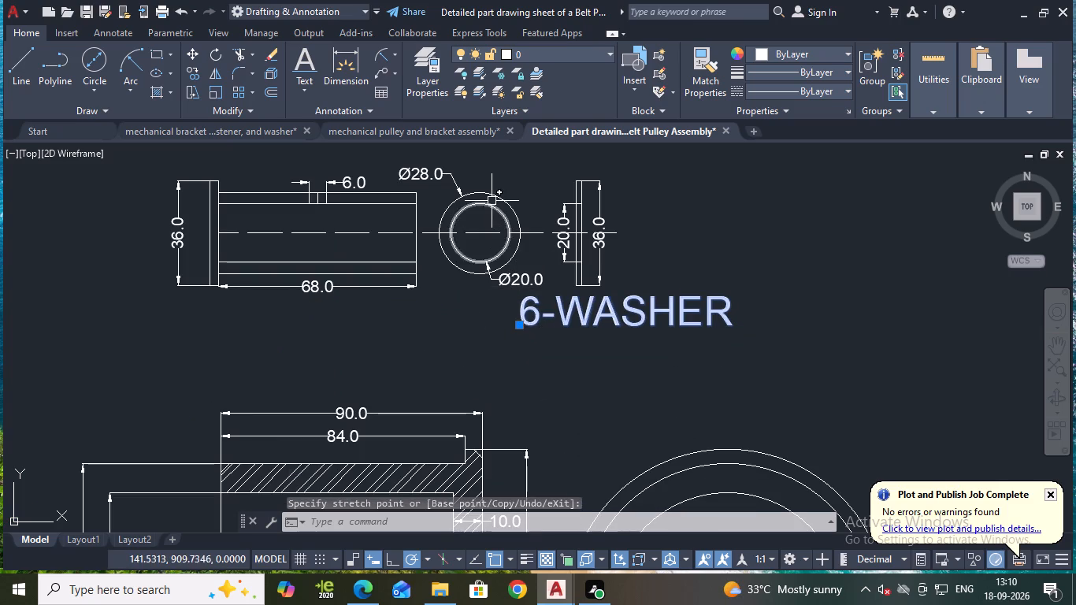
key(Escape)
Delete the bush's circular end view, both concentric circles, together with its Ø28.0 and Ø20.0 dimensions.
click(492, 201)
click(491, 210)
click(501, 201)
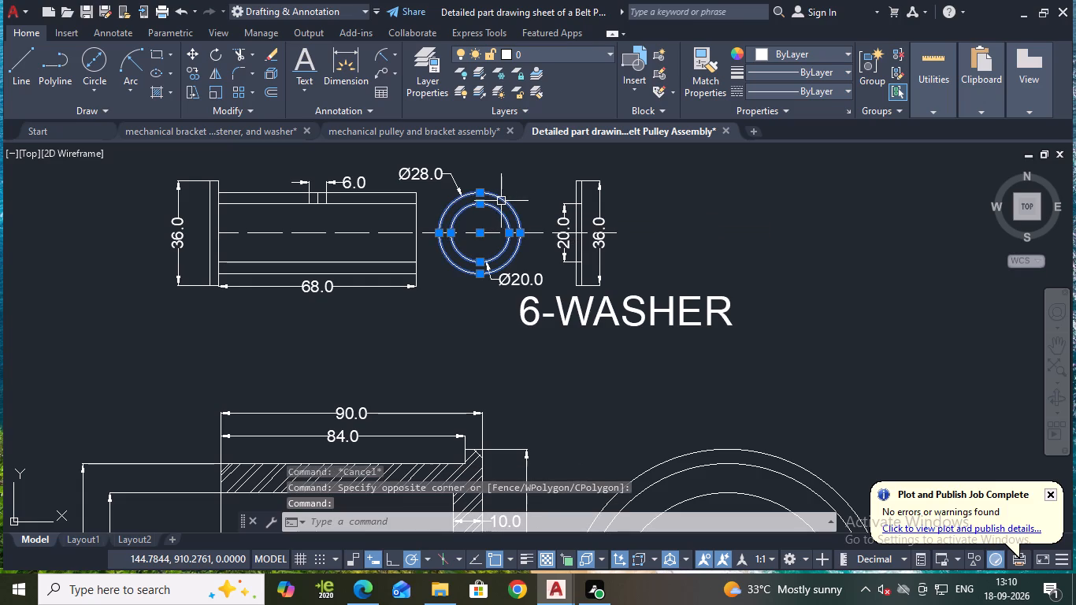
key(e)
key(Return)
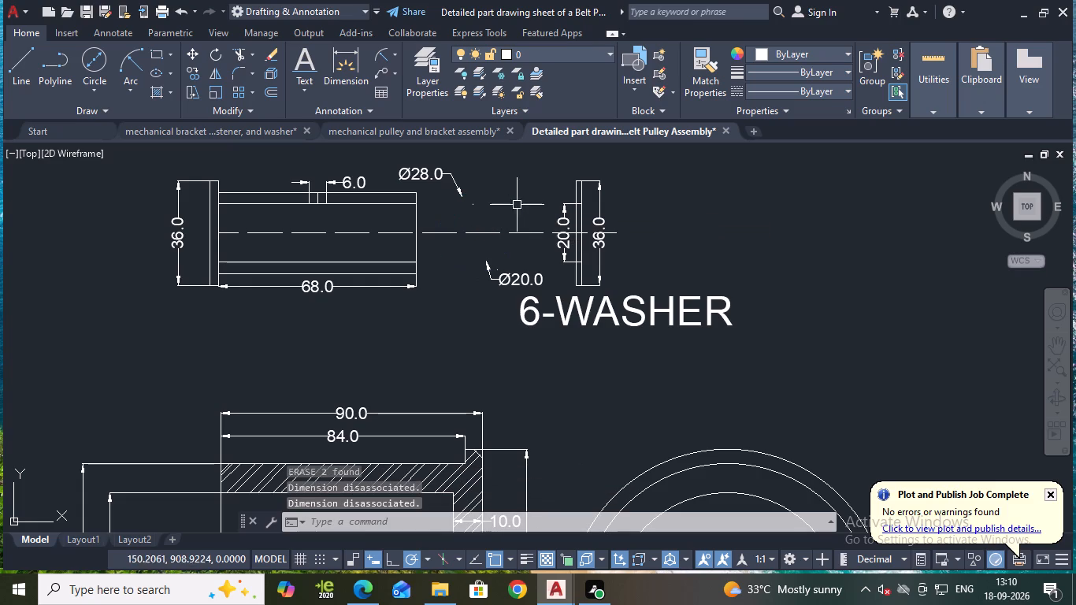
click(452, 184)
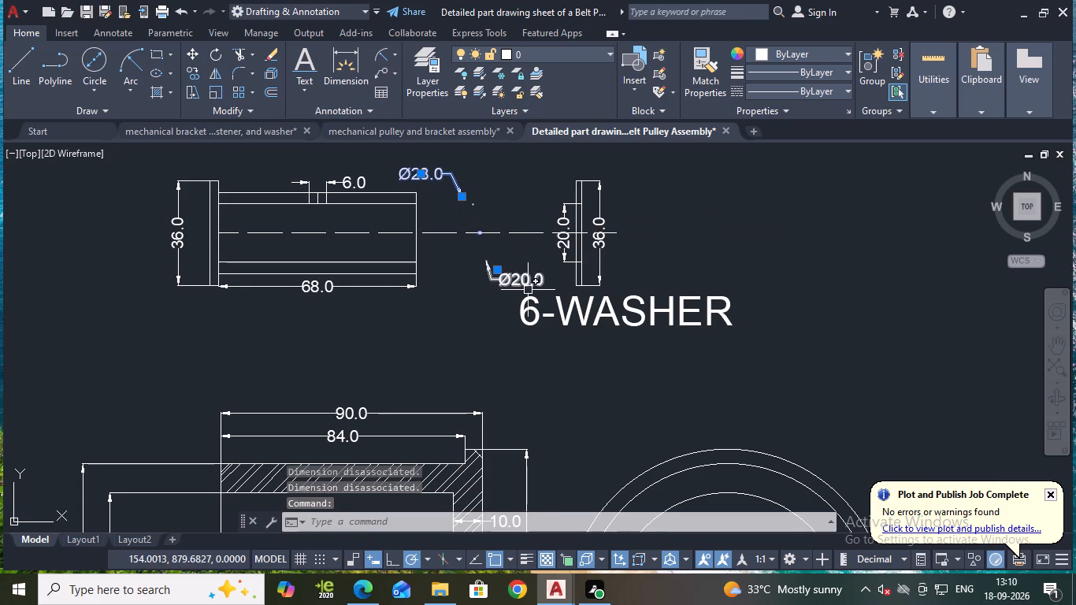
click(528, 290)
click(512, 283)
key(e)
key(Return)
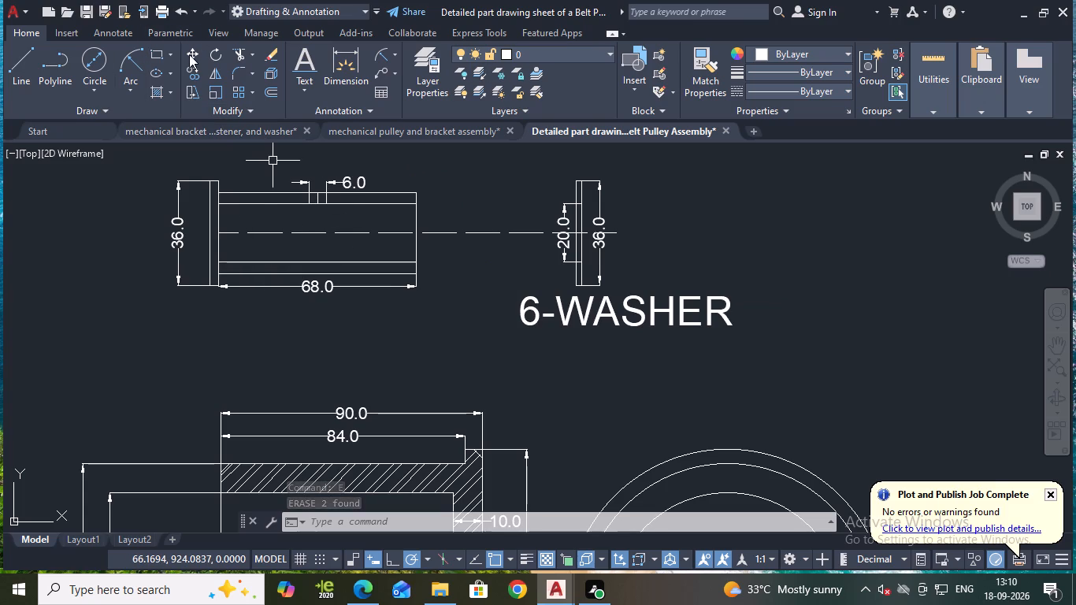
Add the single-line text "3-BEARING" below the flanged bush's side view, with height 10 and rotation 0.
click(303, 59)
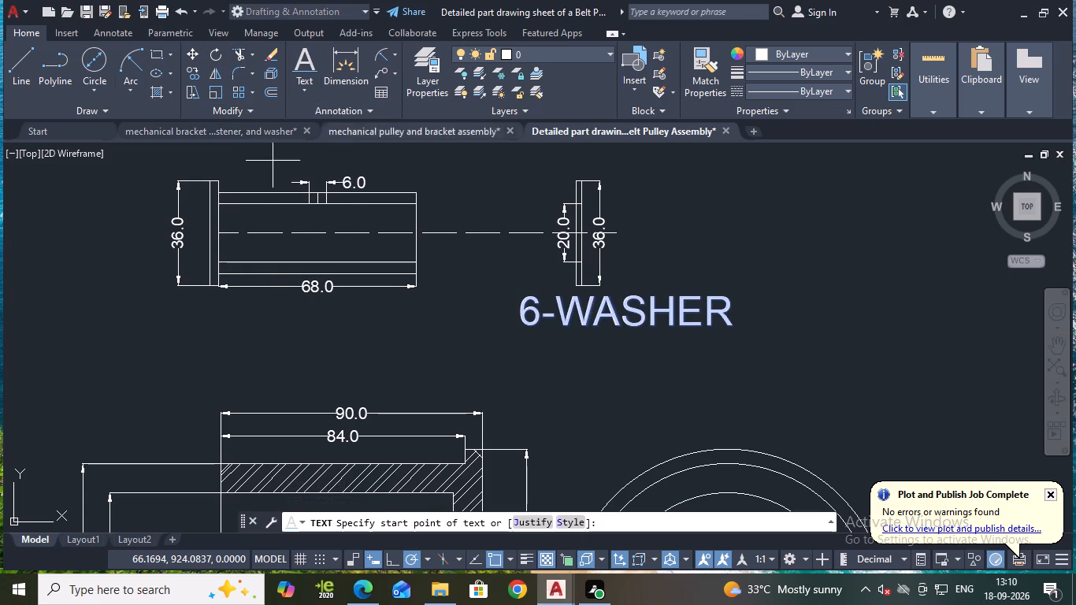
click(213, 314)
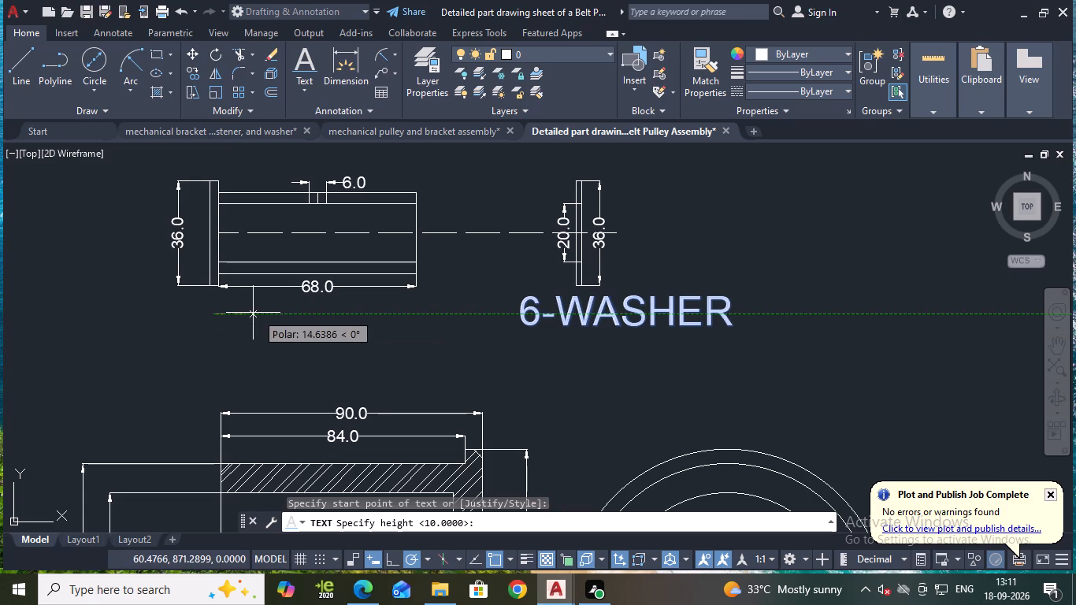
text(10)
key(Return)
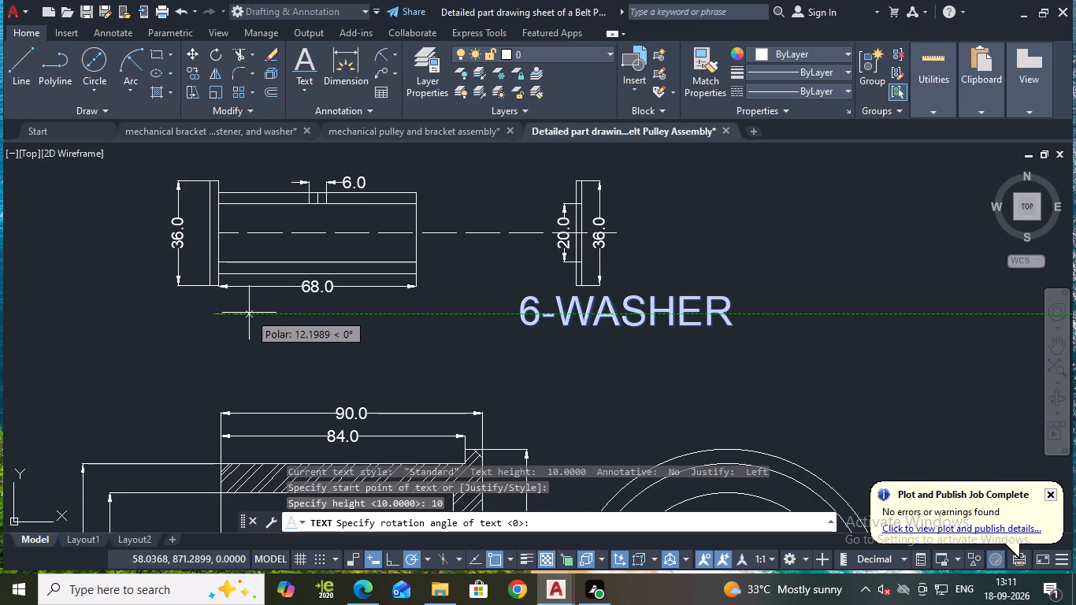
key(0)
key(Return)
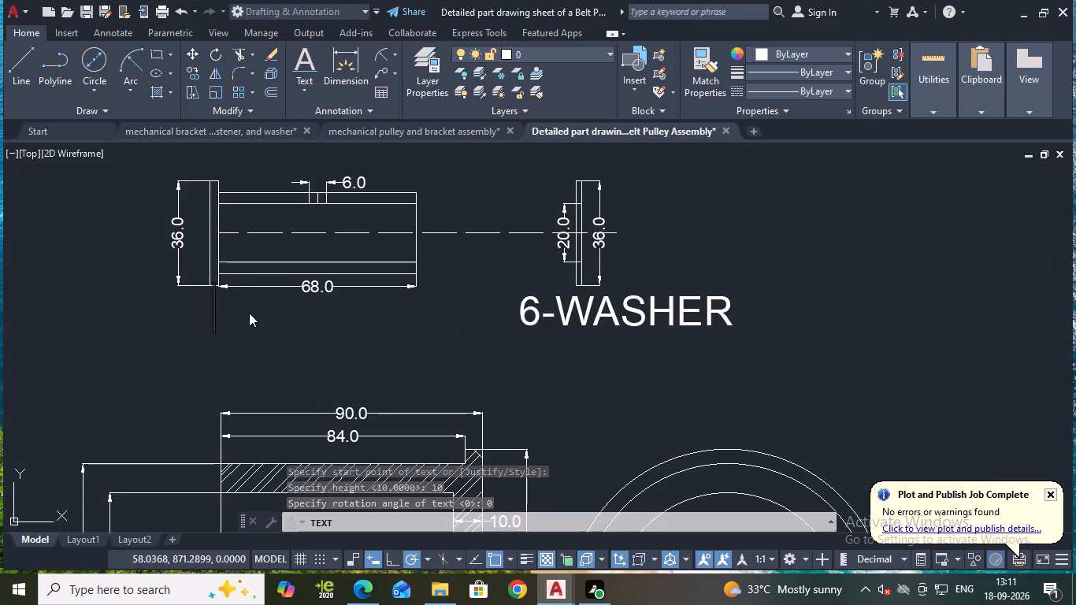
text(3-)
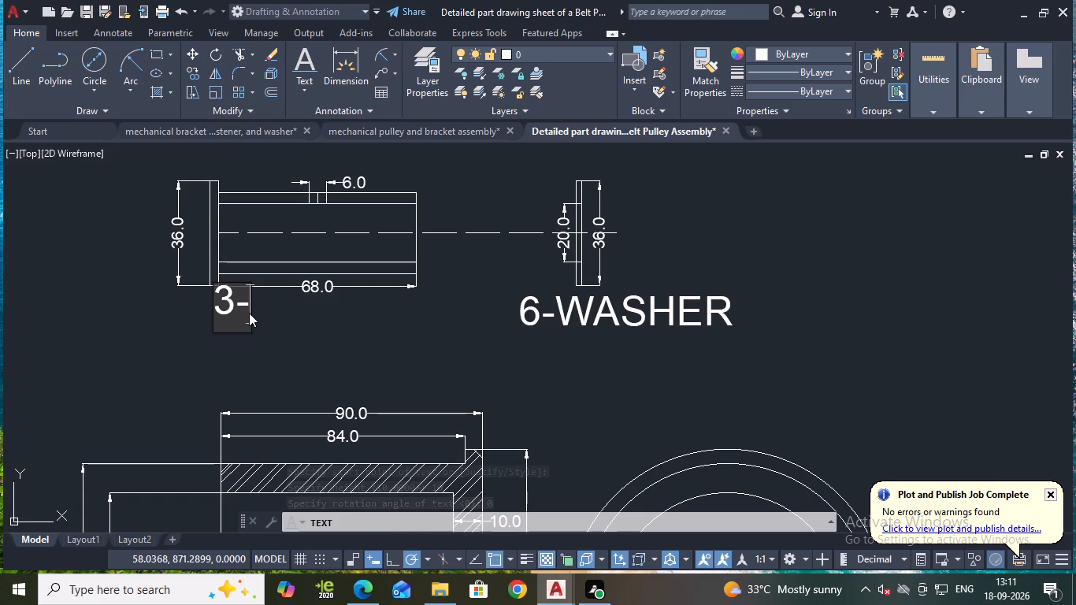
key(b)
text(EARING)
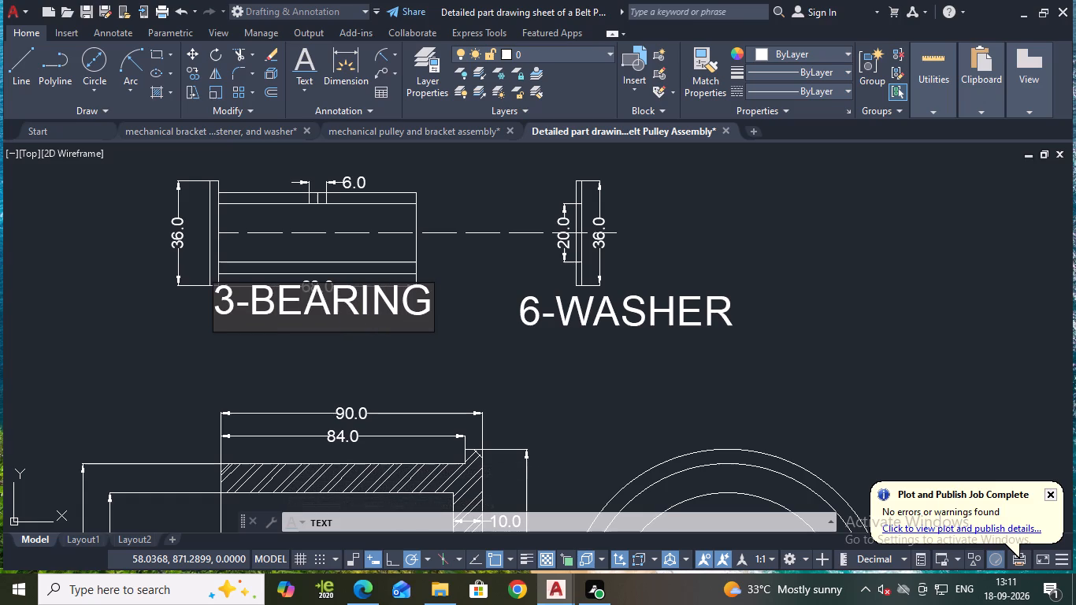
key(Return)
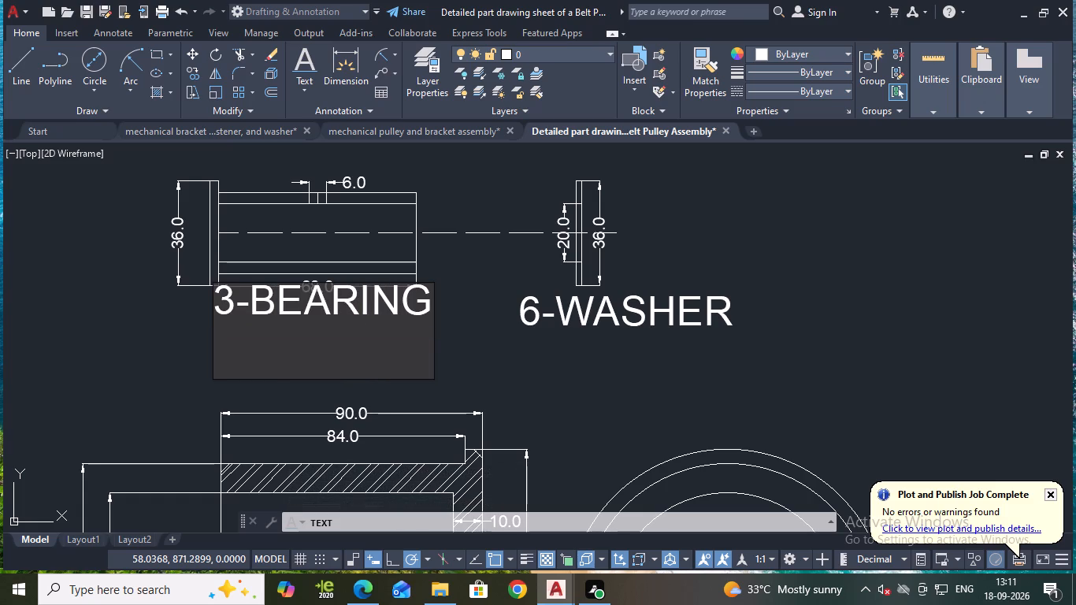
key(Return)
Move the "3-BEARING" text slightly down so it clears the bush's 68.0 length dimension.
click(269, 306)
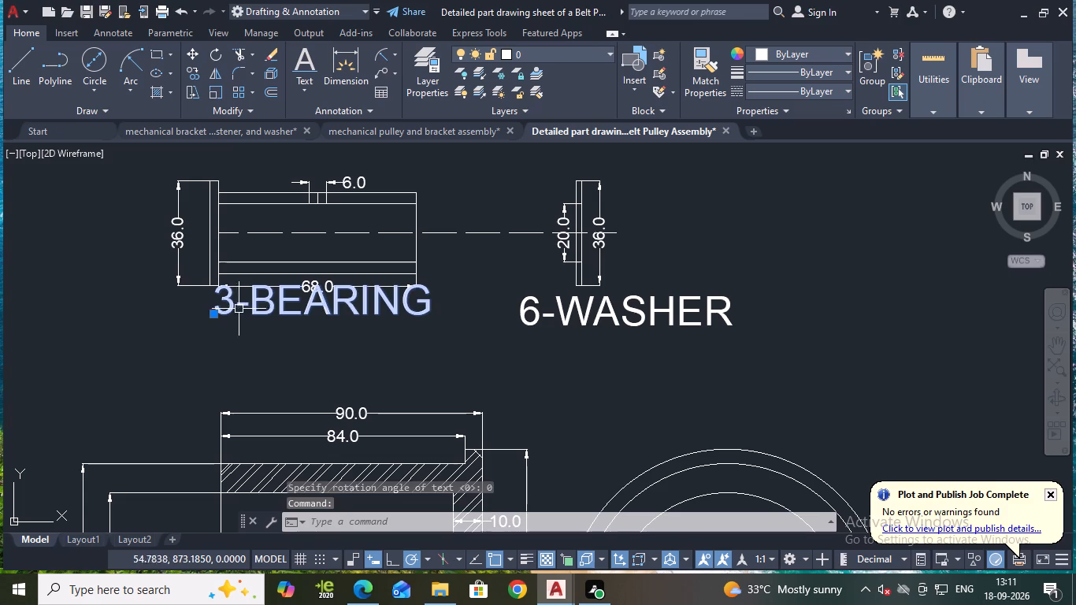
click(211, 313)
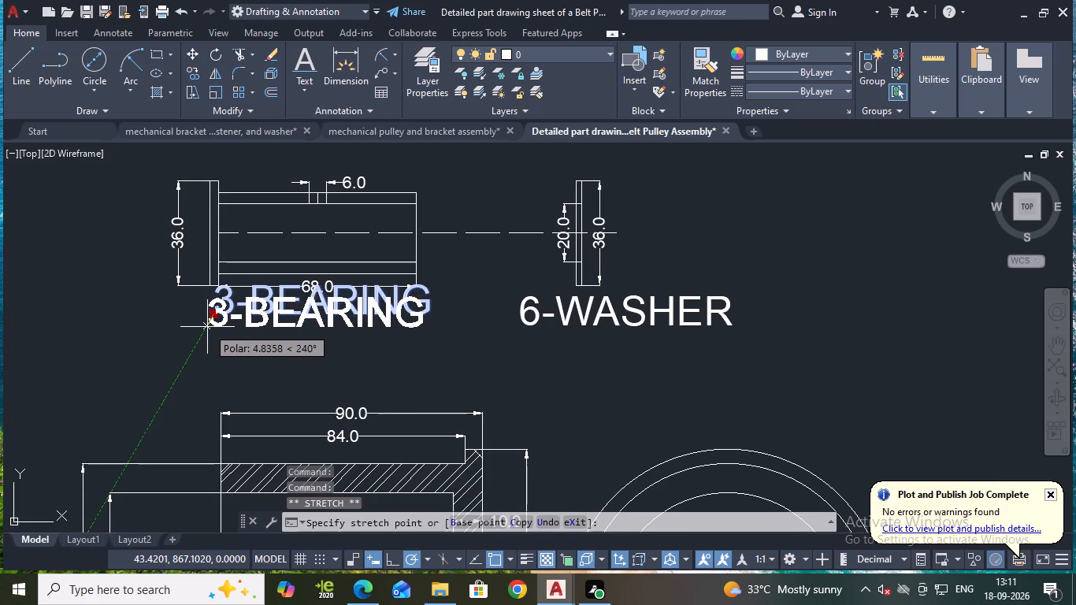
click(207, 327)
key(Escape)
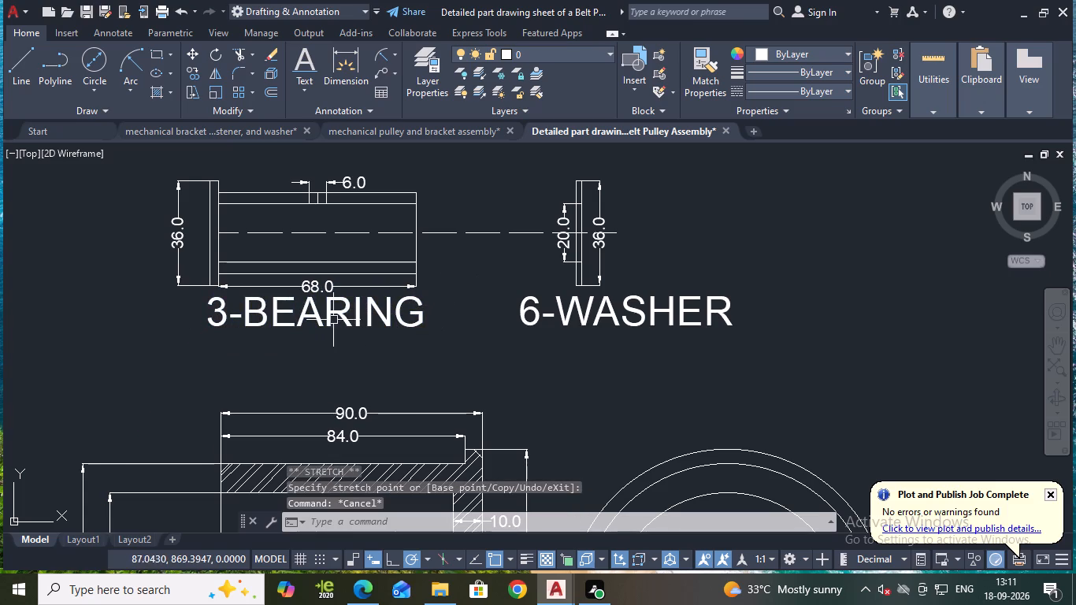
click(331, 320)
click(210, 323)
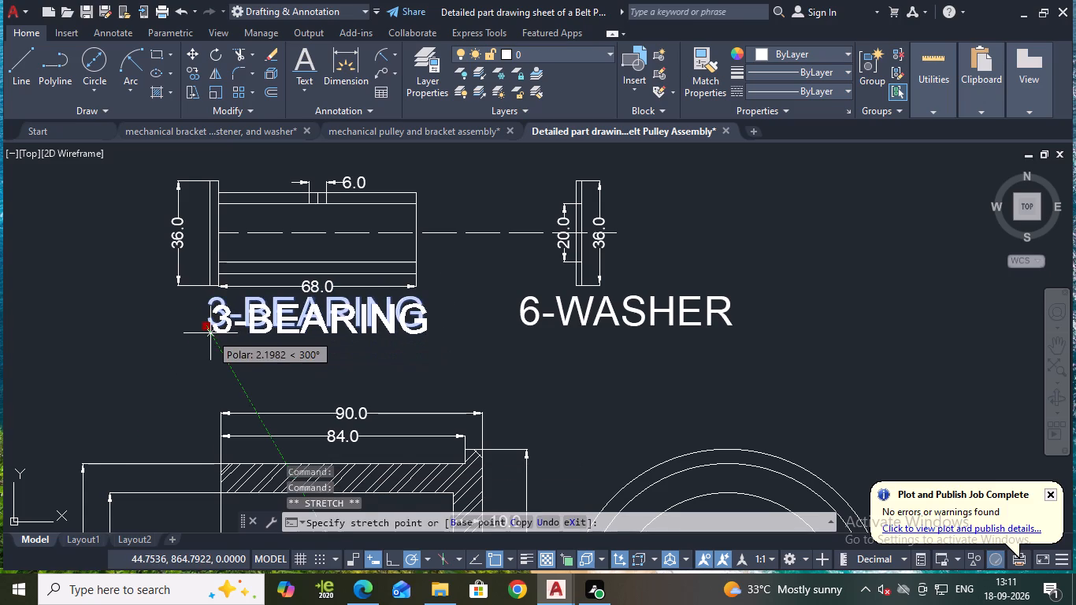
click(210, 333)
key(Escape)
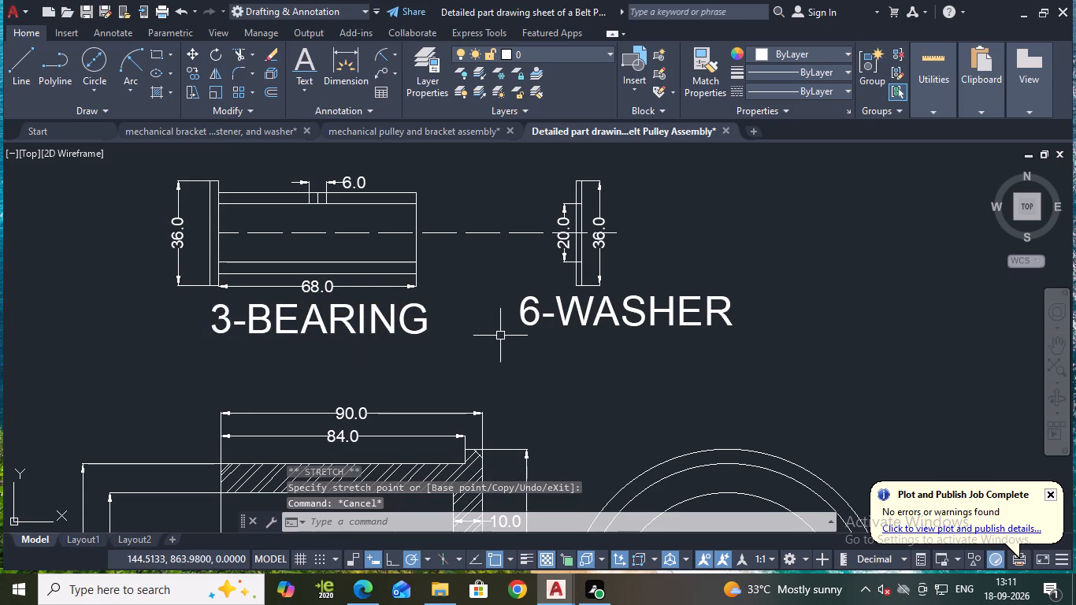
Save the drawing.
key(ctrl+s)
Add the single-line text "4-FLAT BELT PULLEY" below the pulley's section view, with height 10 and rotation 0.
scroll(762, 299, down, 1)
middle_drag(749, 338, 696, 254)
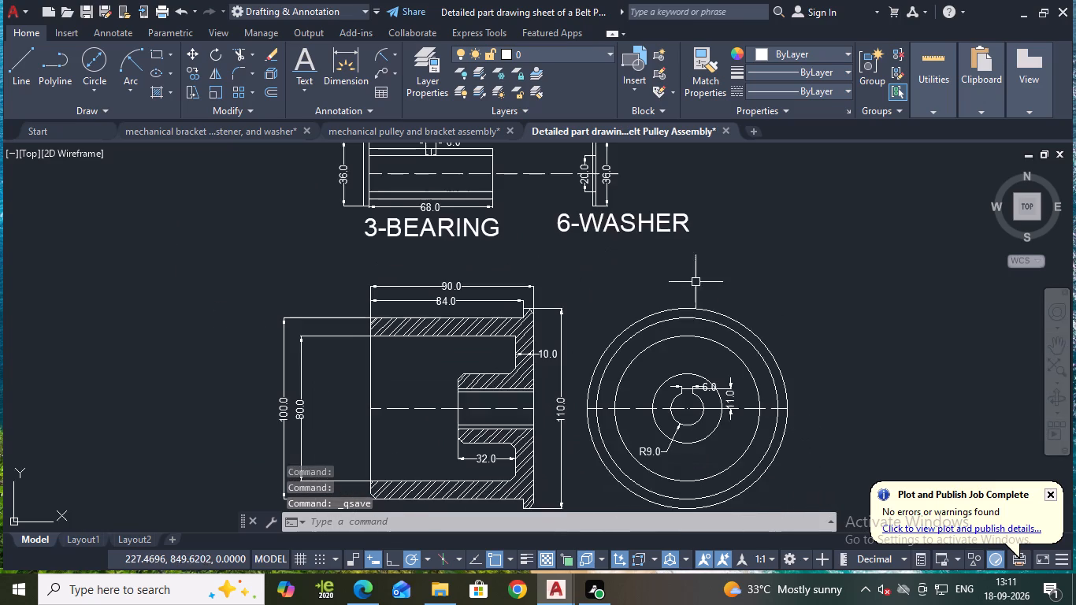
middle_drag(707, 332, 658, 182)
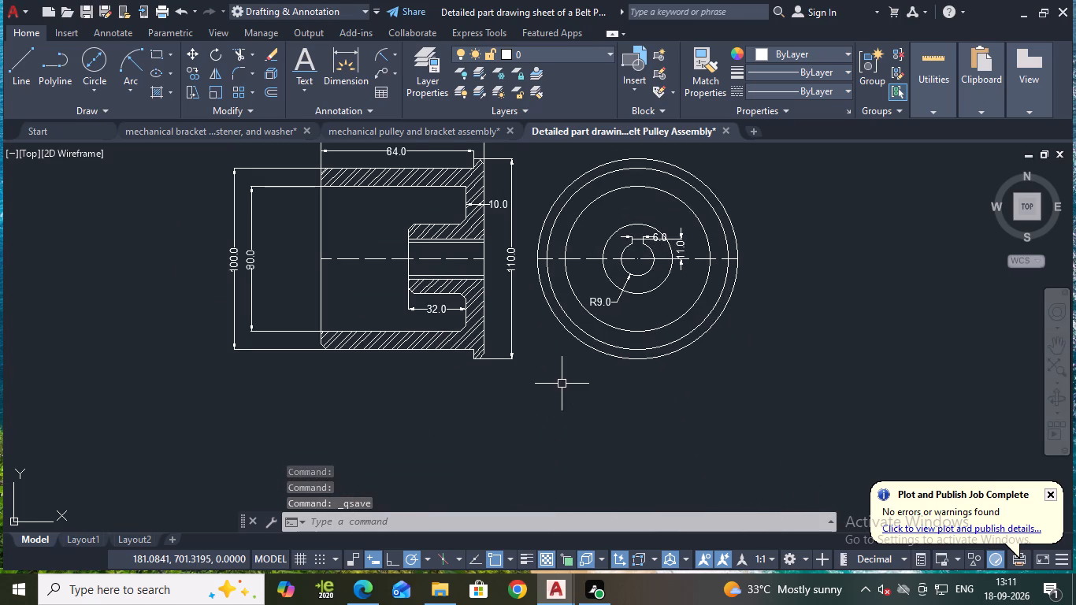
middle_click(562, 384)
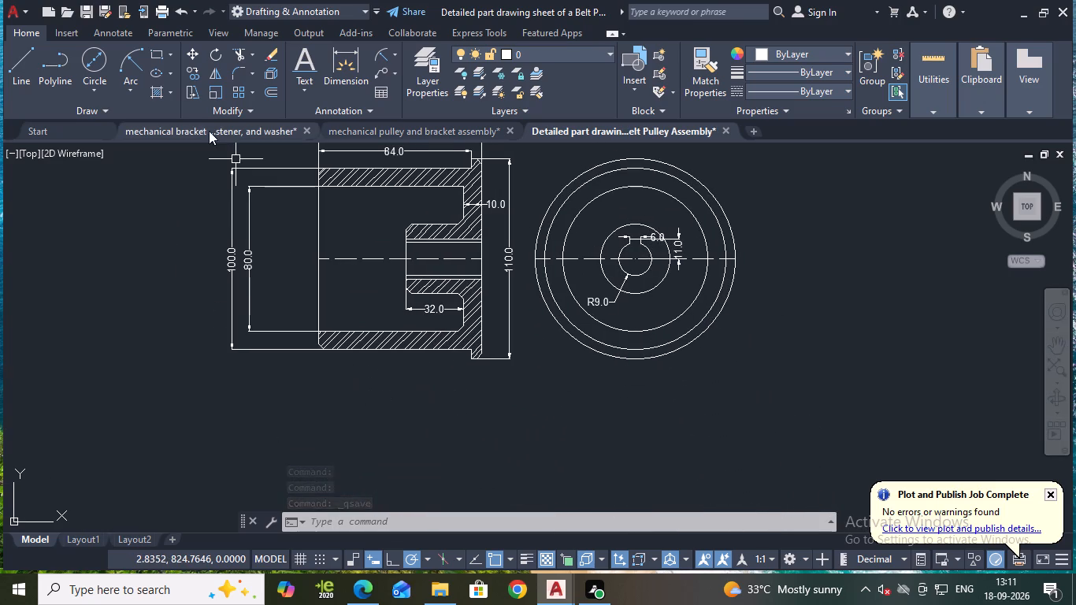
click(299, 80)
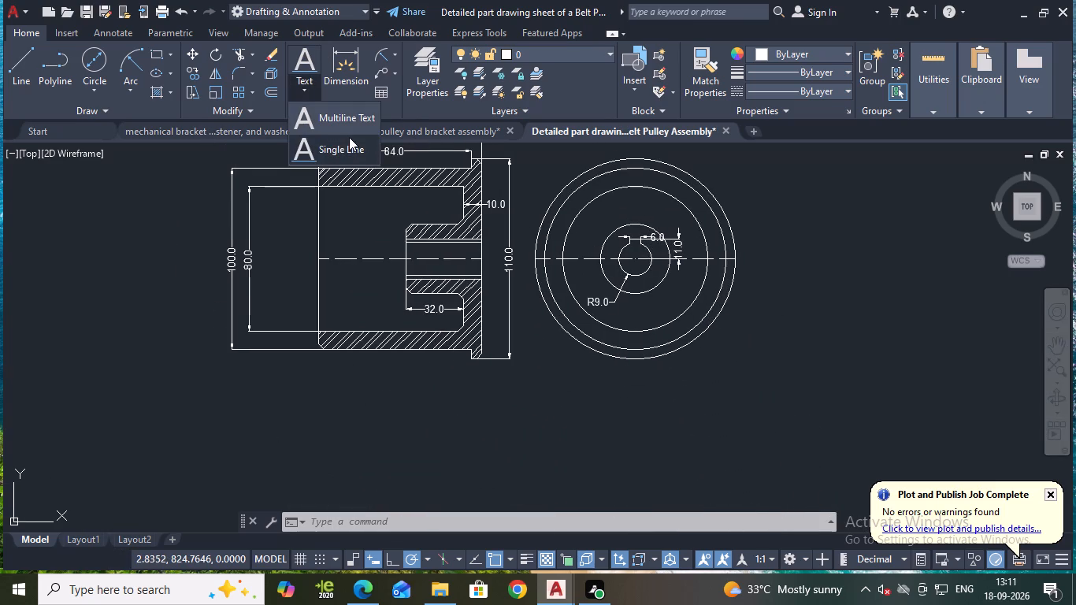
click(348, 142)
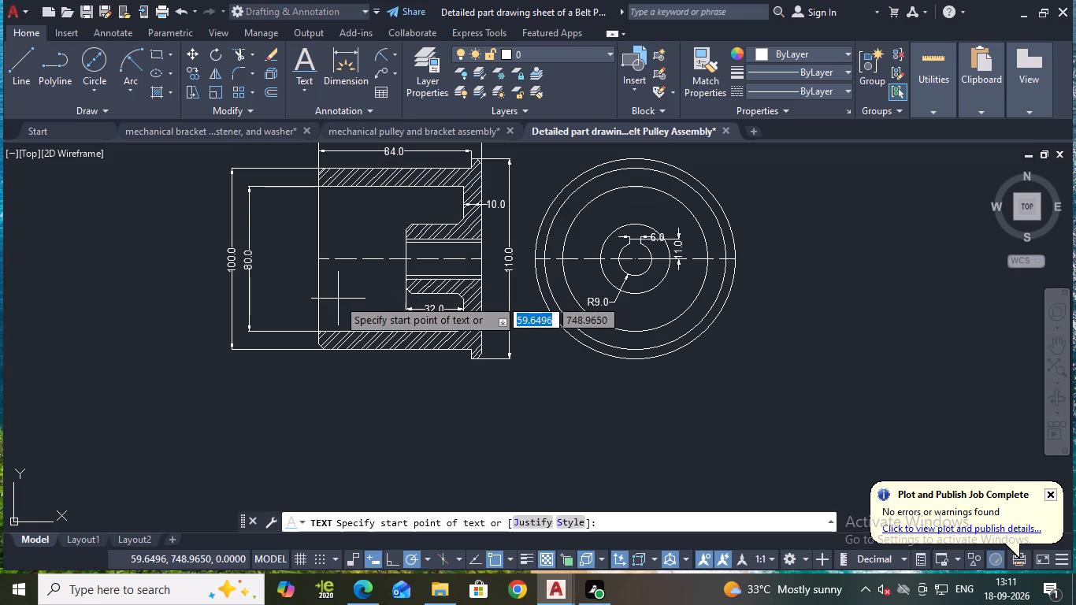
click(286, 385)
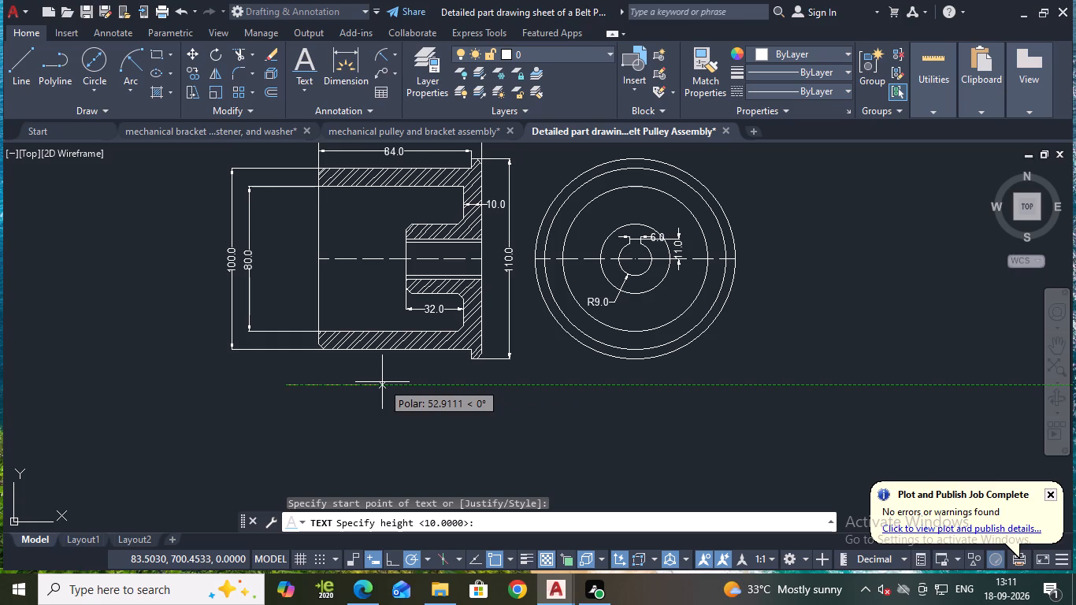
key(0)
key(Return)
key(Return)
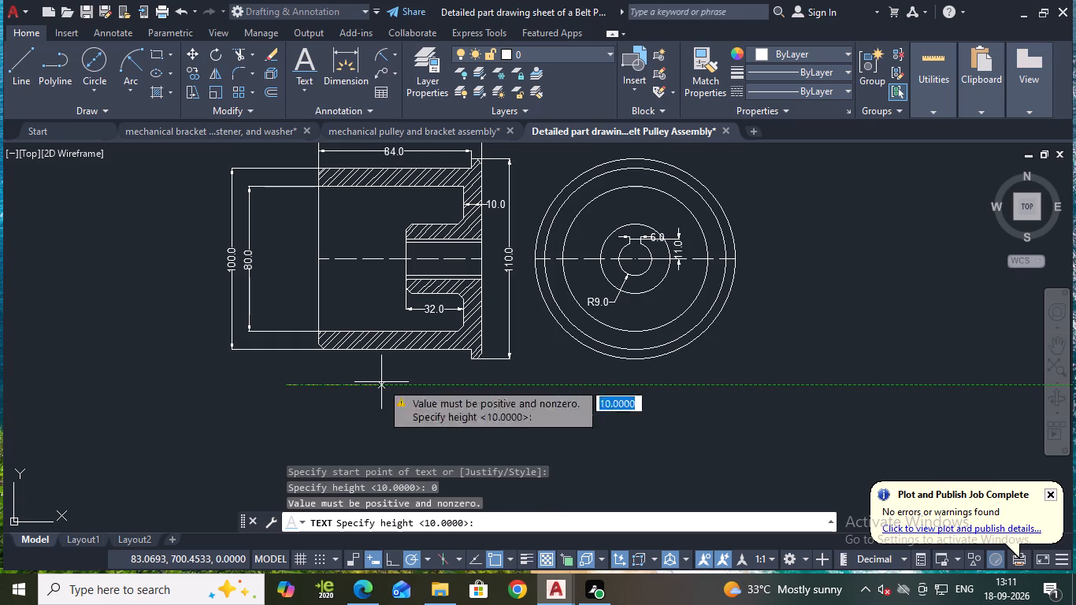
key(Return)
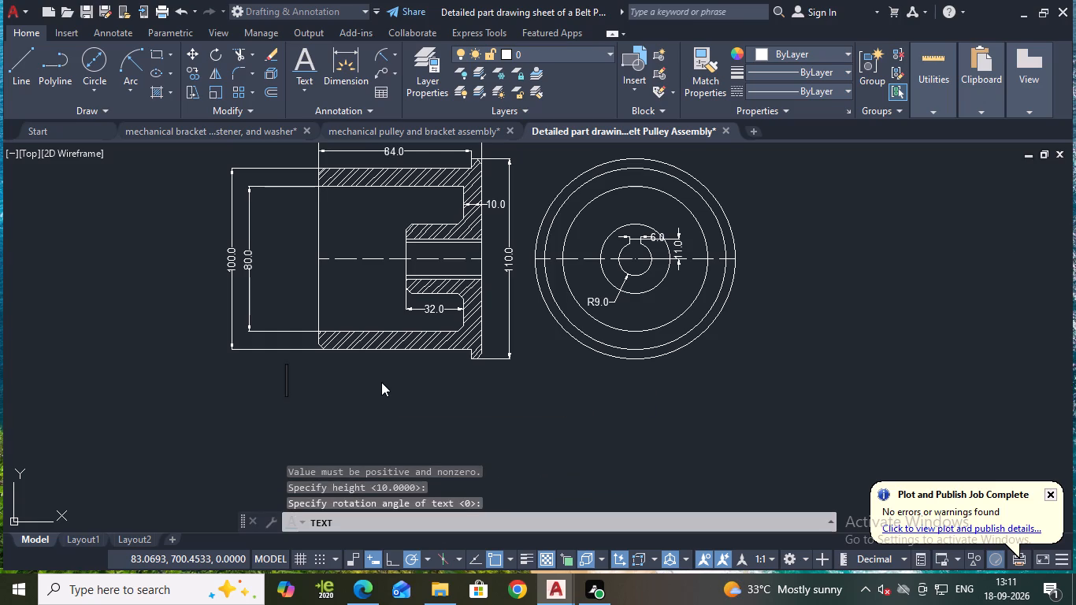
key(4)
key(minus)
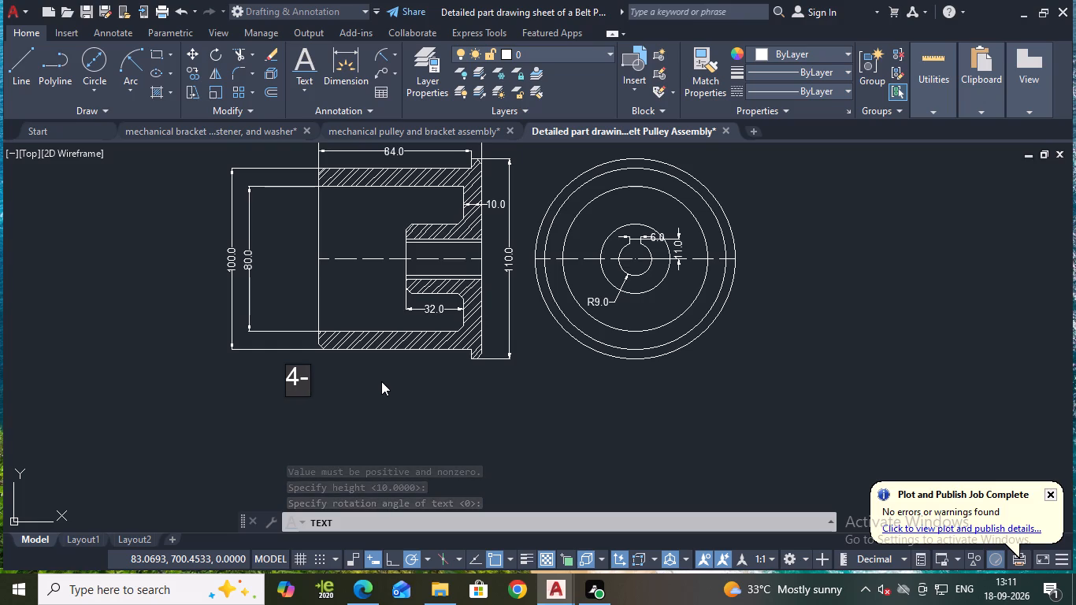
key(f)
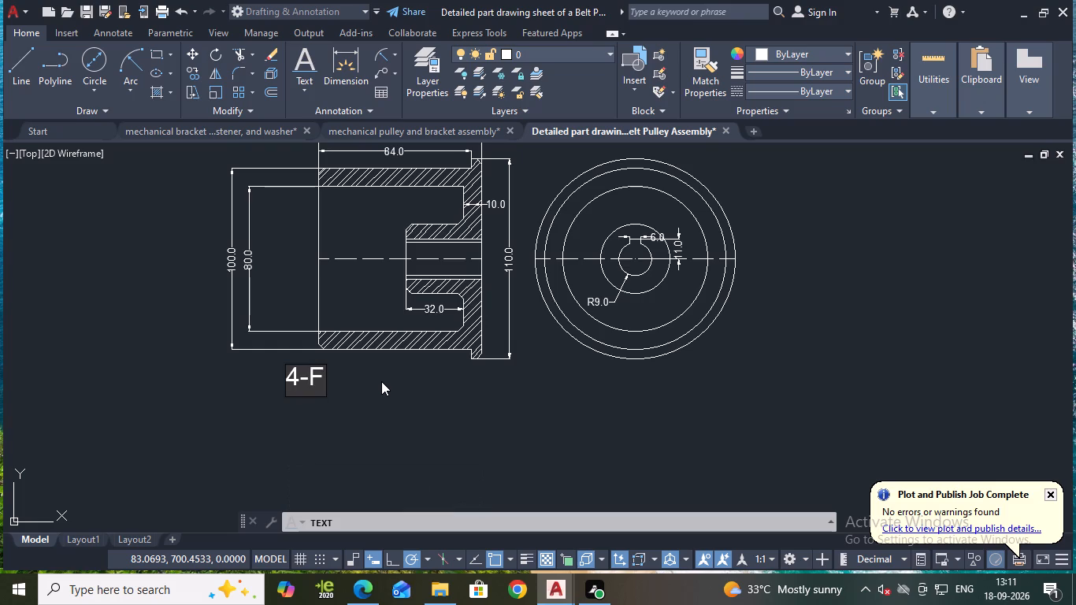
text(lat)
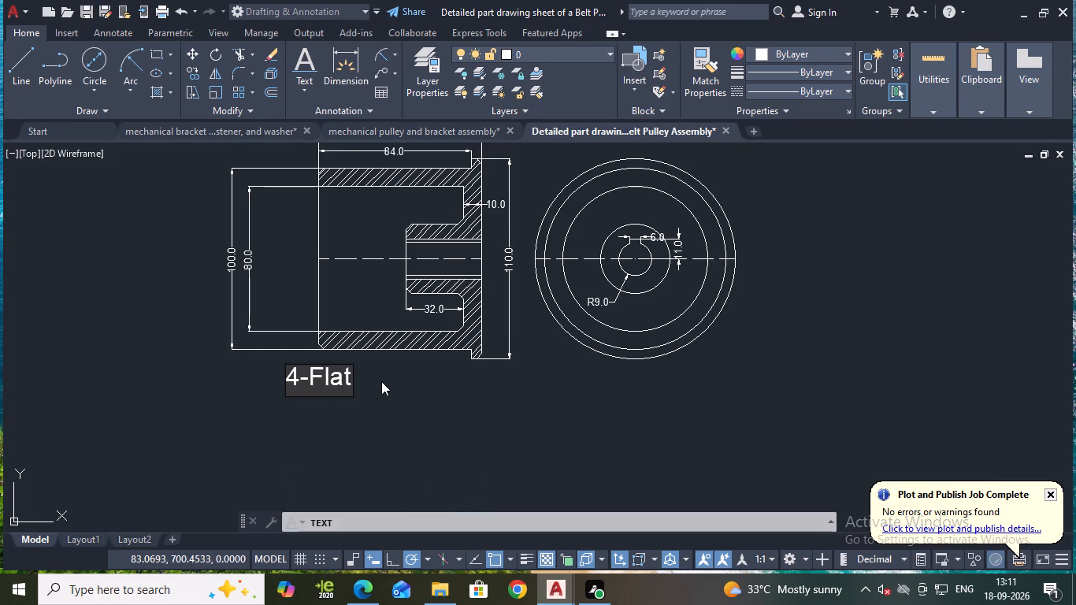
key(space)
text(be)
scroll(381, 381, up, 1)
scroll(381, 381, down, 1)
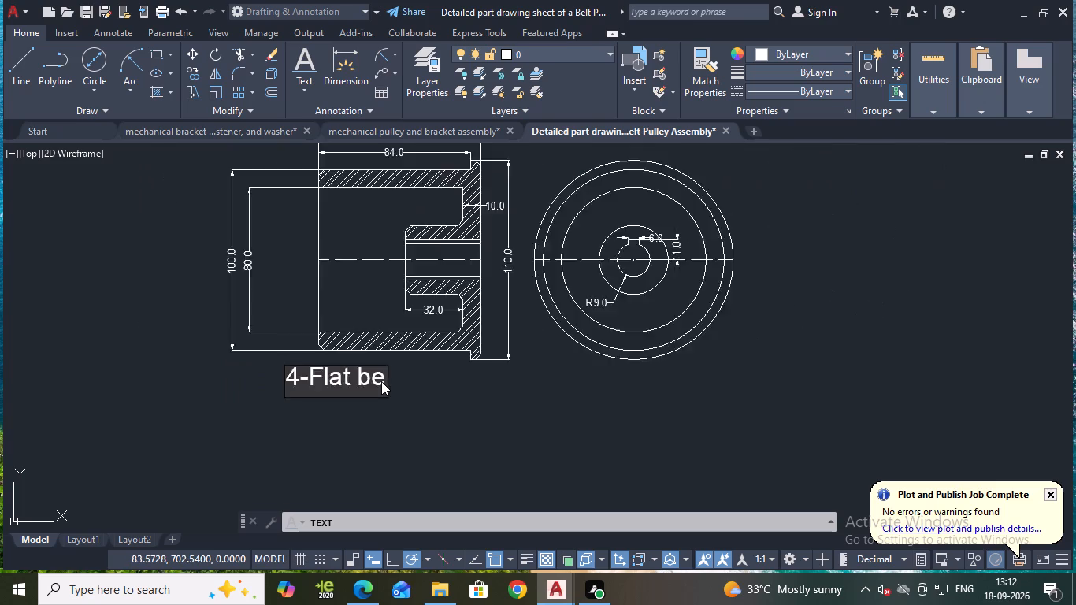
scroll(381, 381, down, 1)
key(BackSpace)
key(BackSpace)
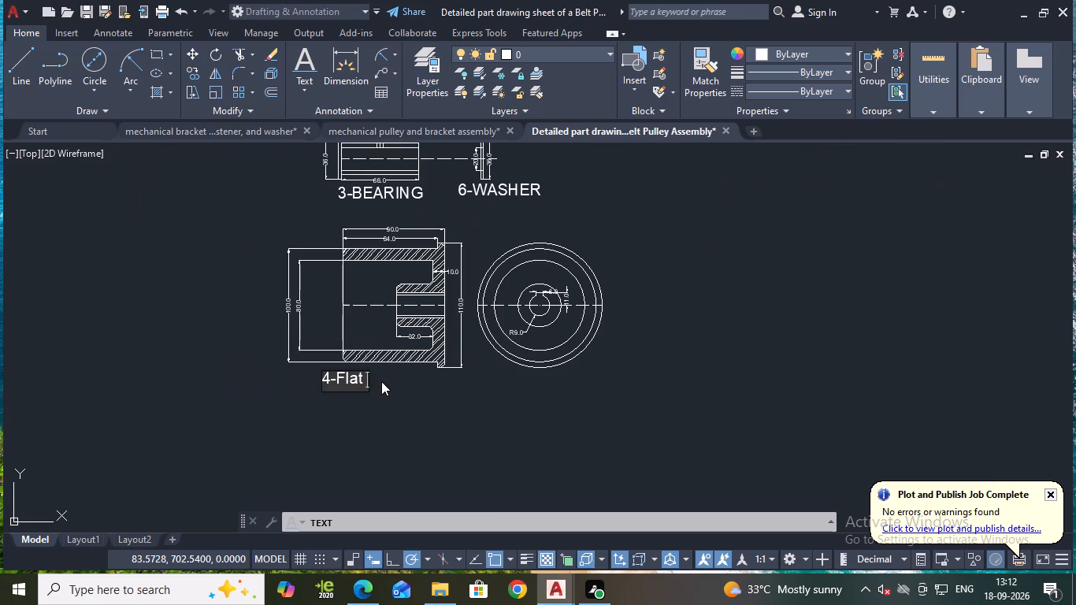
key(BackSpace)
key(BackSpace)
key(BackSpace)
key(BackSpace)
key(BackSpace)
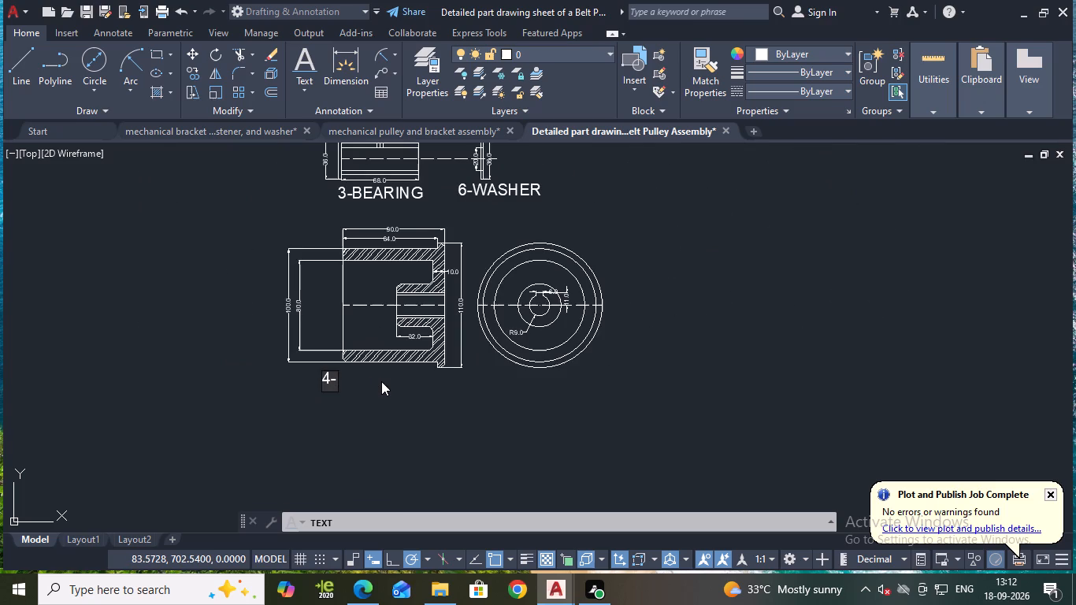
text(FLAT)
key(space)
text(BELT)
key(space)
text(PULLEY)
key(Return)
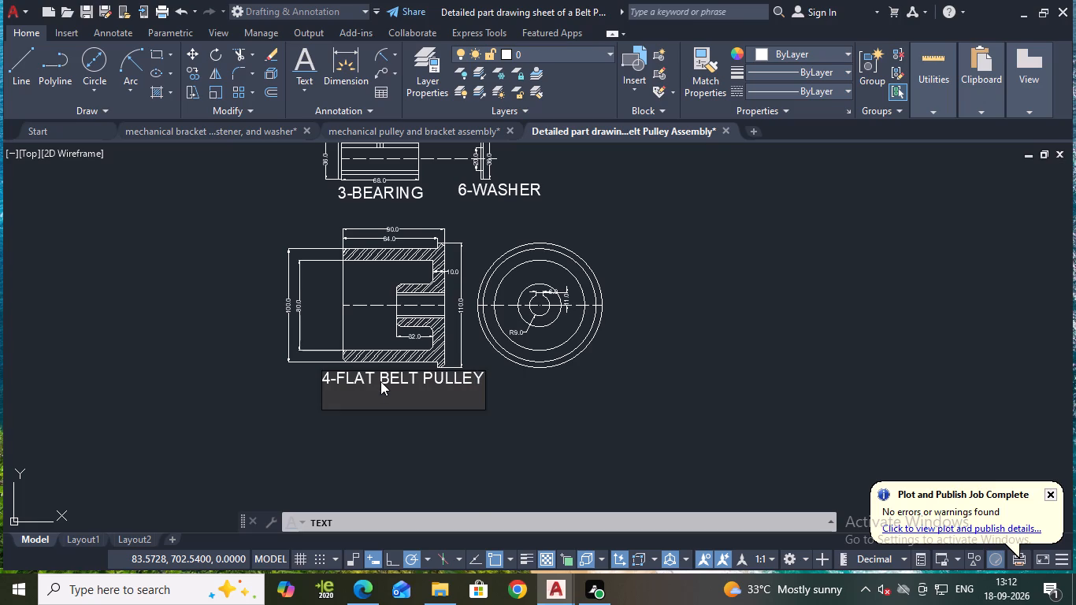
key(Return)
Move the "4-FLAT BELT PULLEY" text slightly down and to the left beneath the pulley's section view.
click(381, 380)
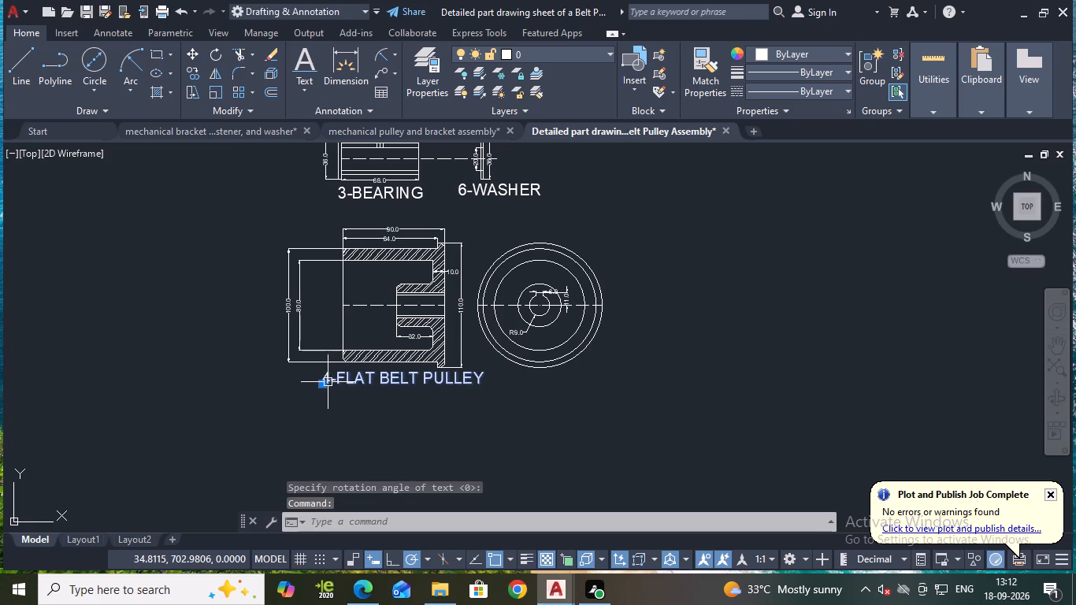
click(324, 387)
click(310, 390)
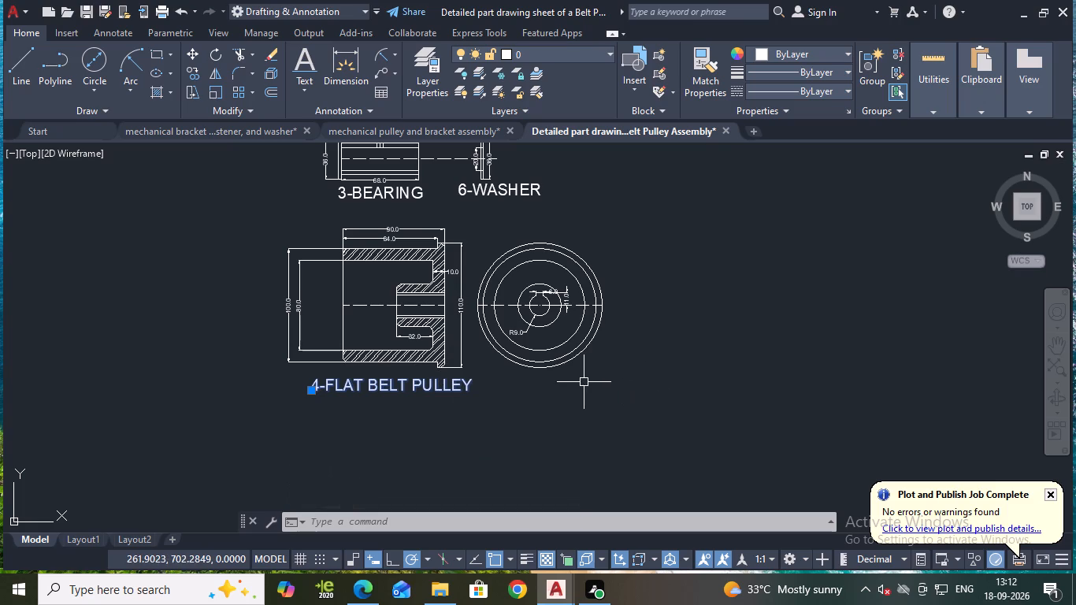
key(Escape)
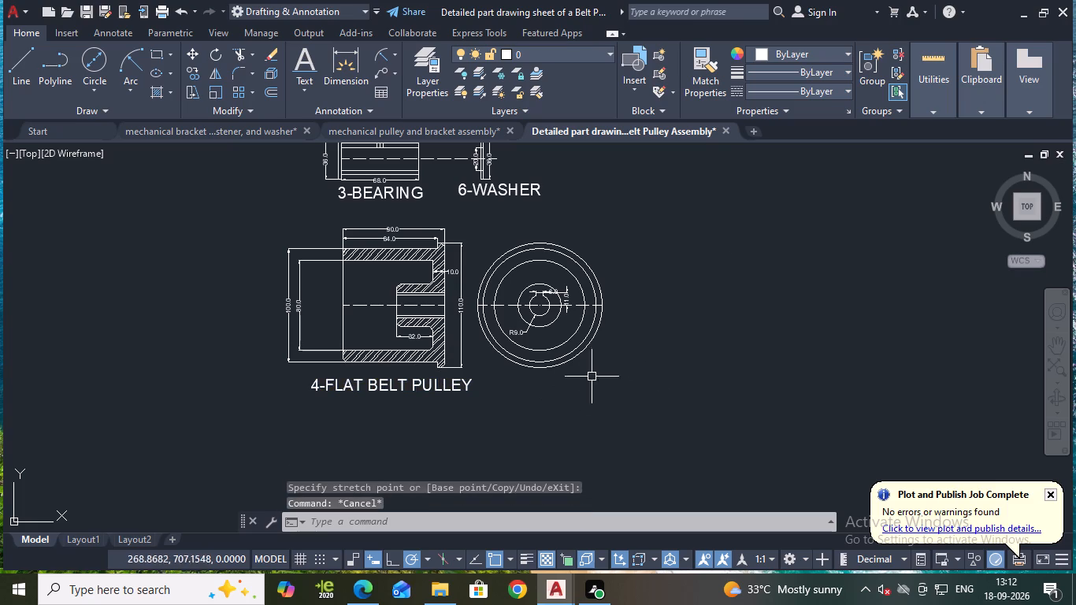
Save the drawing.
key(ctrl+s)
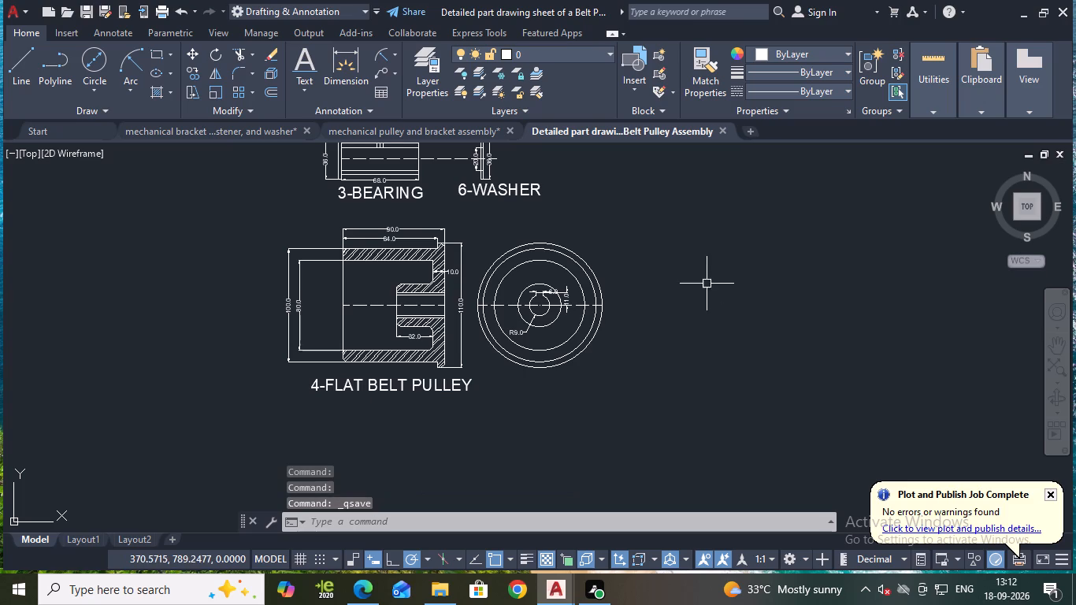
Draw a closed rectangle of lines, 76 wide and 12 high, in the empty space right of the pulley's circular view.
middle_drag(688, 296, 625, 339)
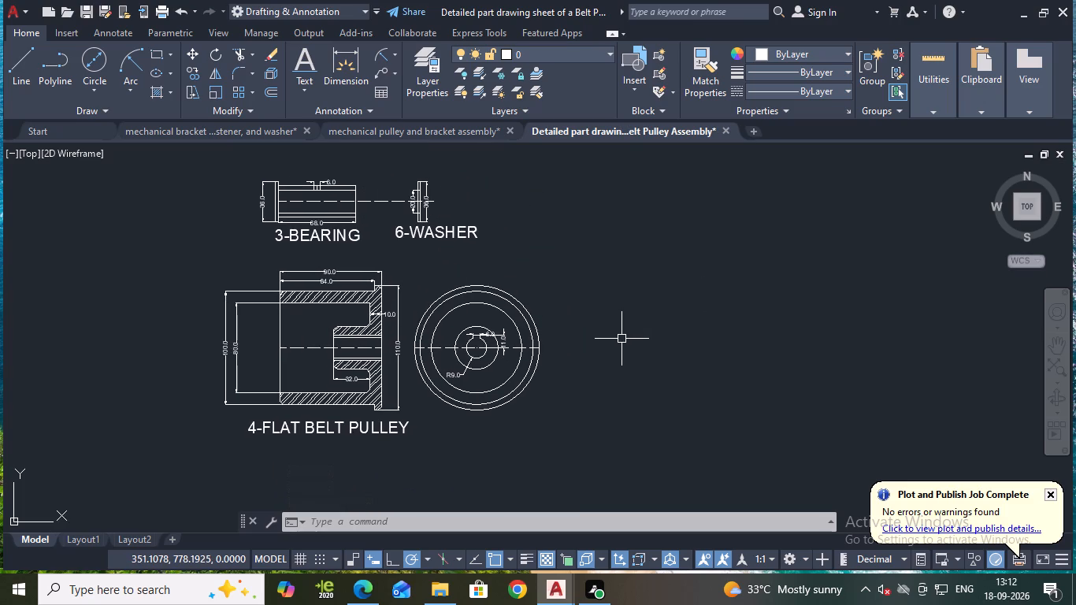
middle_drag(673, 340, 614, 334)
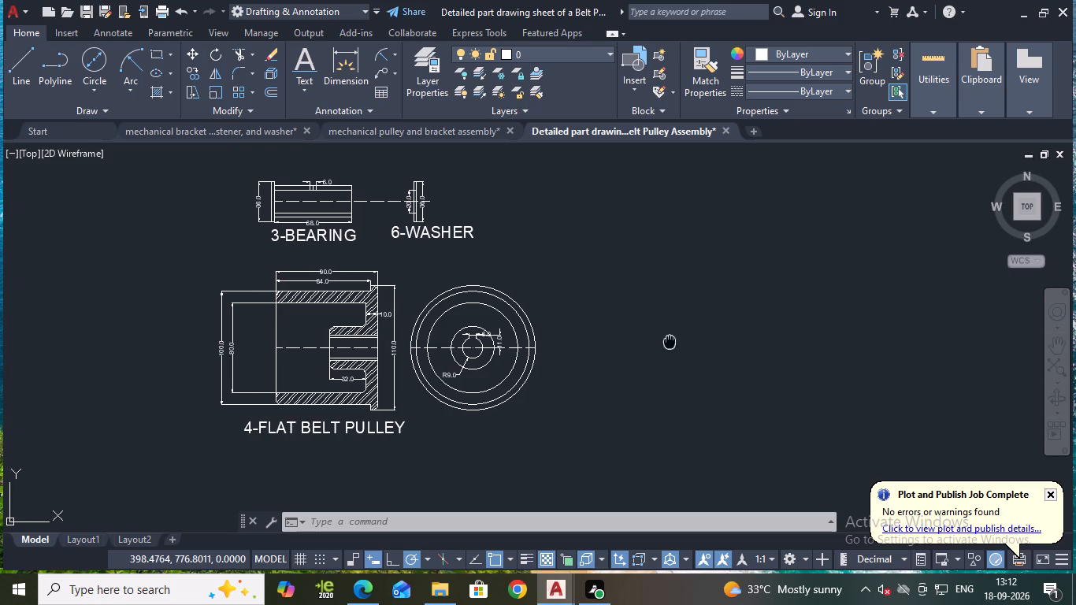
middle_drag(614, 334, 577, 338)
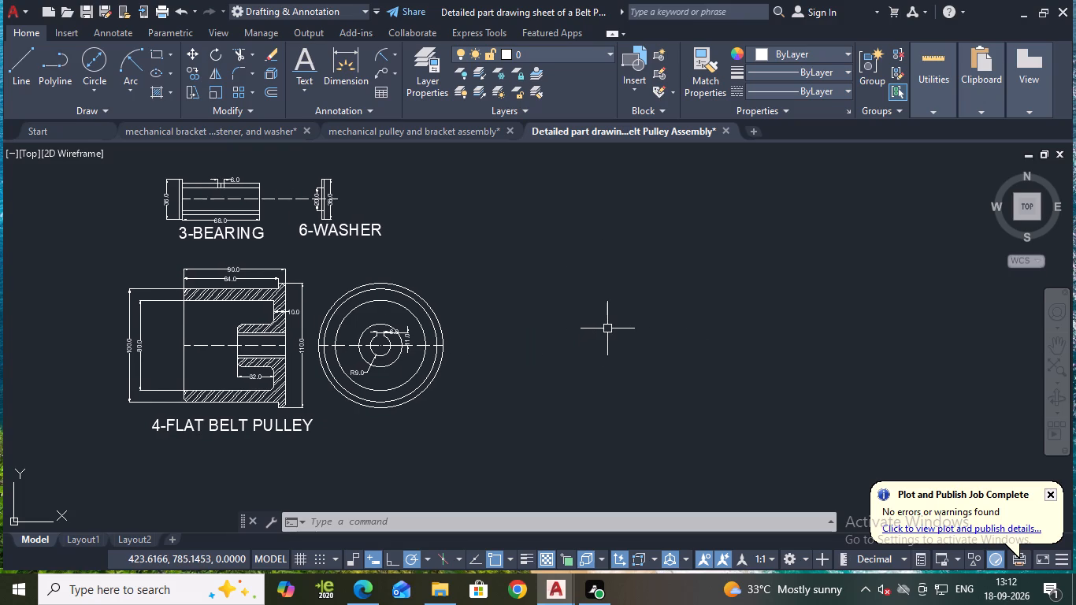
middle_drag(604, 332, 566, 325)
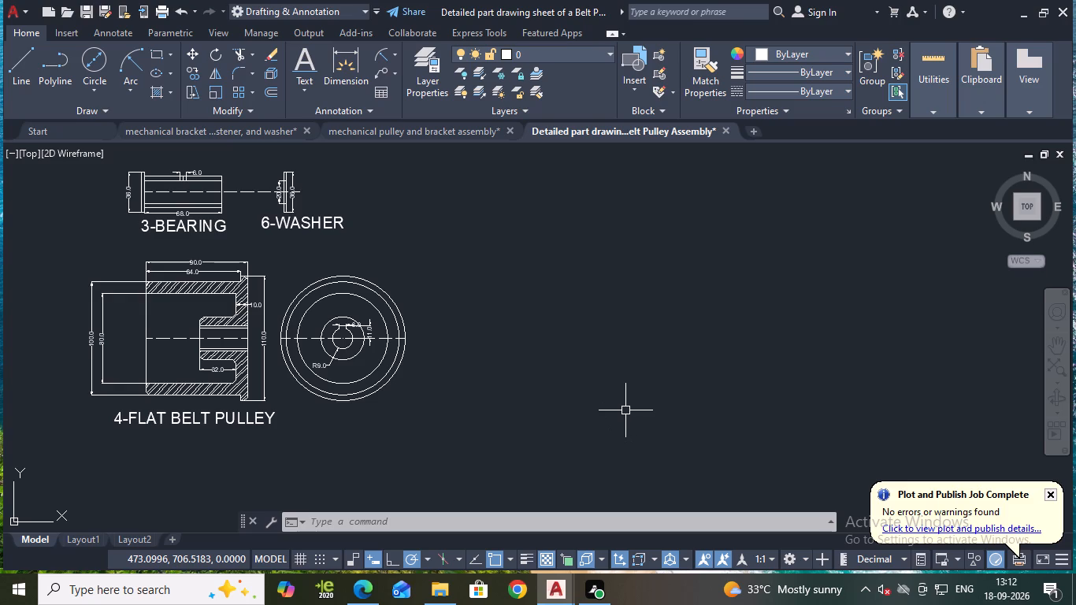
click(20, 69)
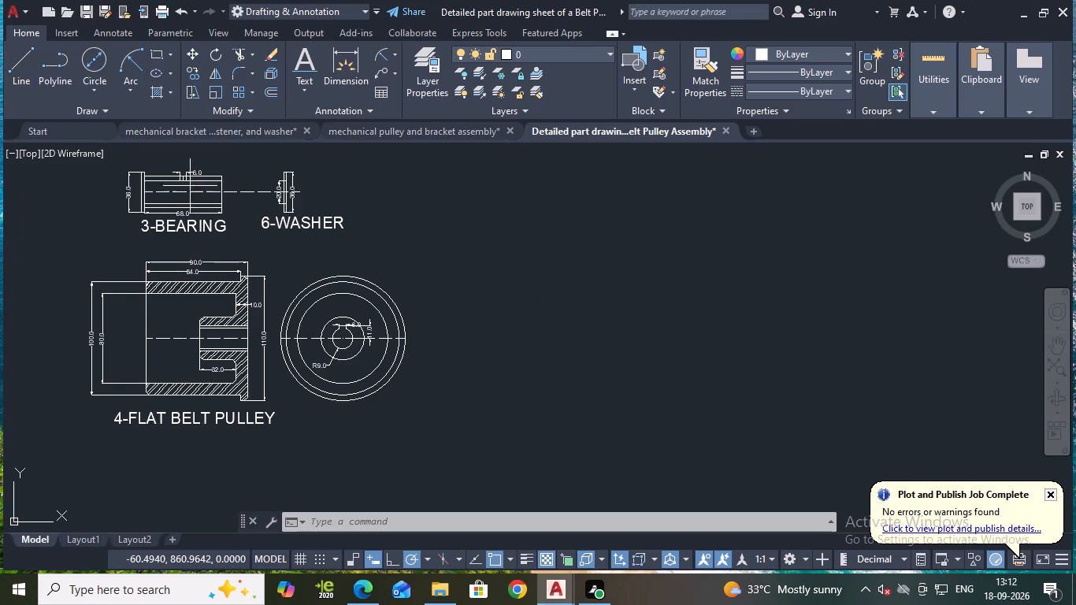
click(458, 380)
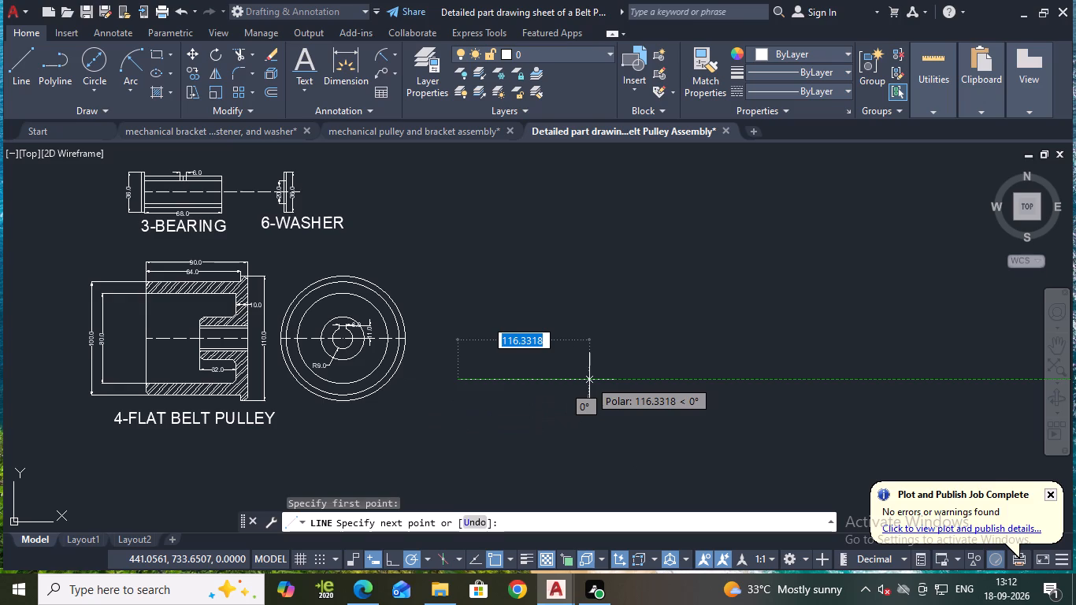
text(76)
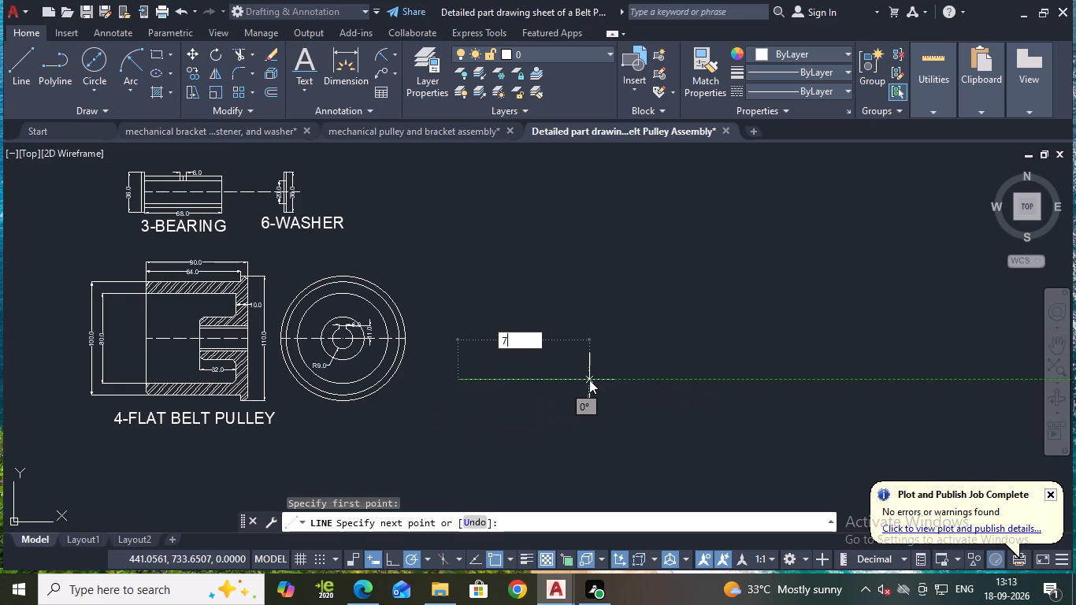
key(Return)
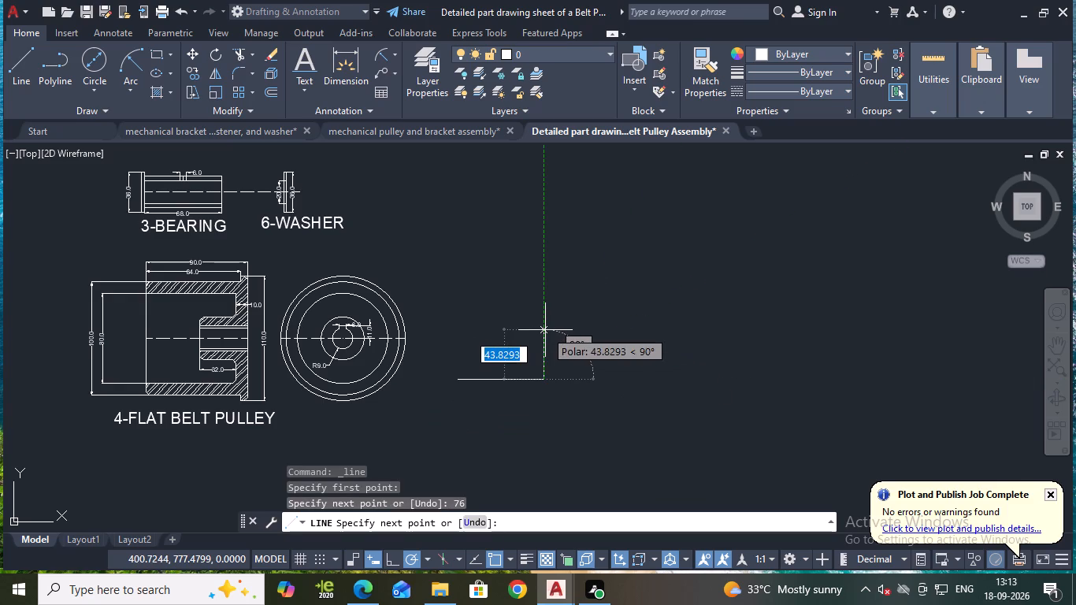
key(1)
key(2)
key(Return)
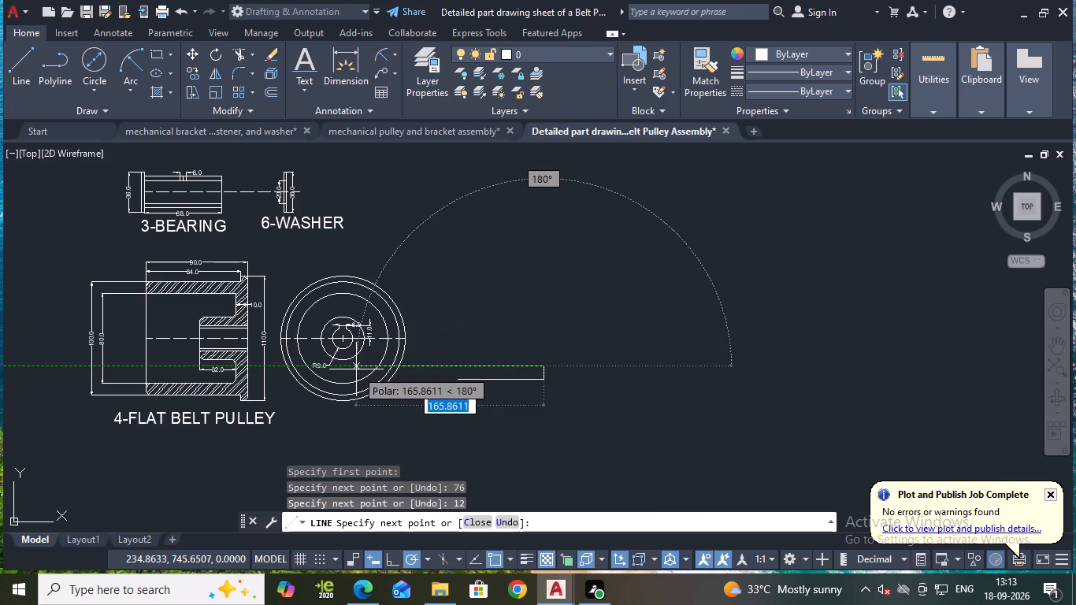
key(1)
key(BackSpace)
text(76)
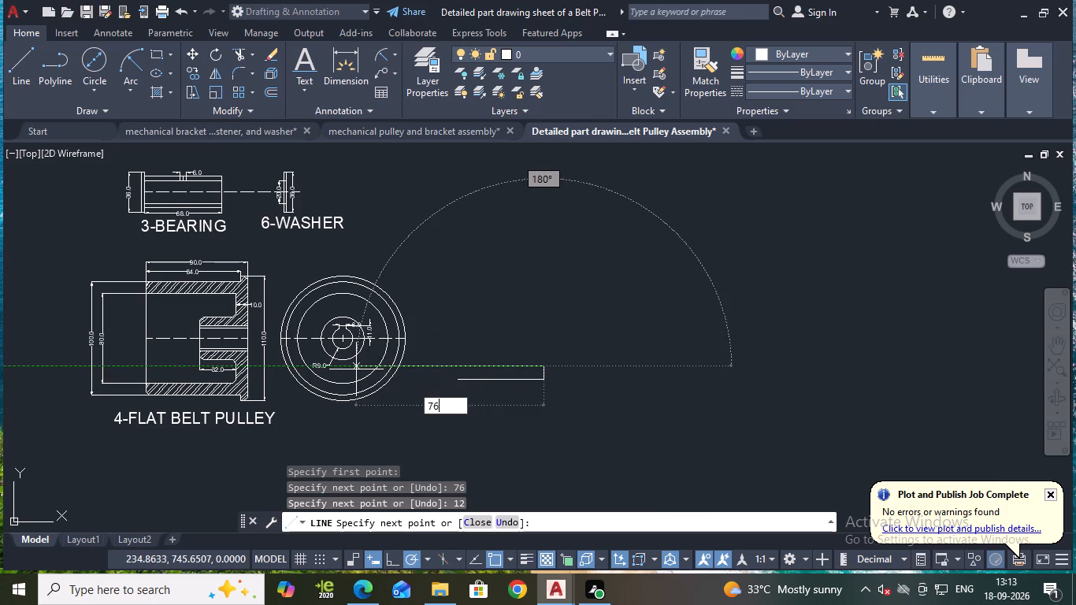
key(Return)
scroll(486, 418, up, 2)
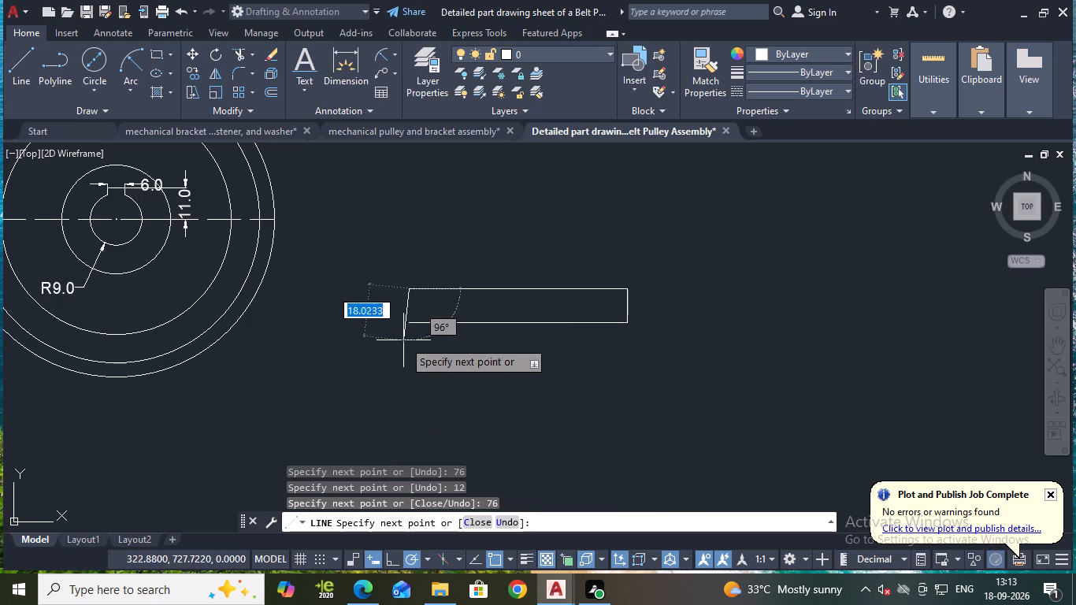
click(410, 322)
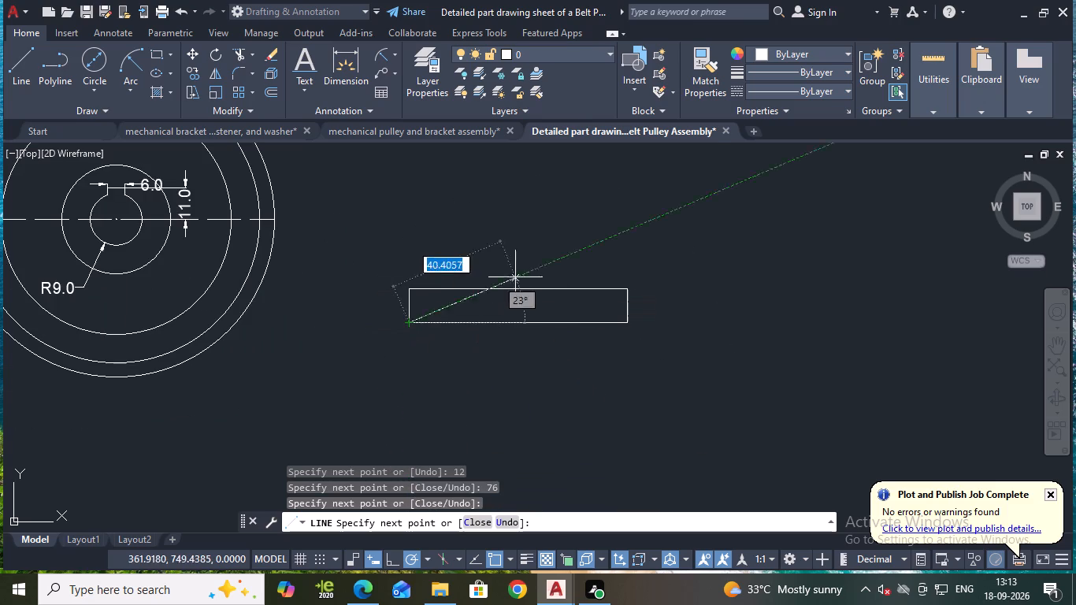
key(Escape)
Draw a vertical line 120 long upward from the midpoint of the 76 by 12 rectangle's bottom edge.
scroll(512, 265, down, 1)
middle_drag(537, 272, 536, 288)
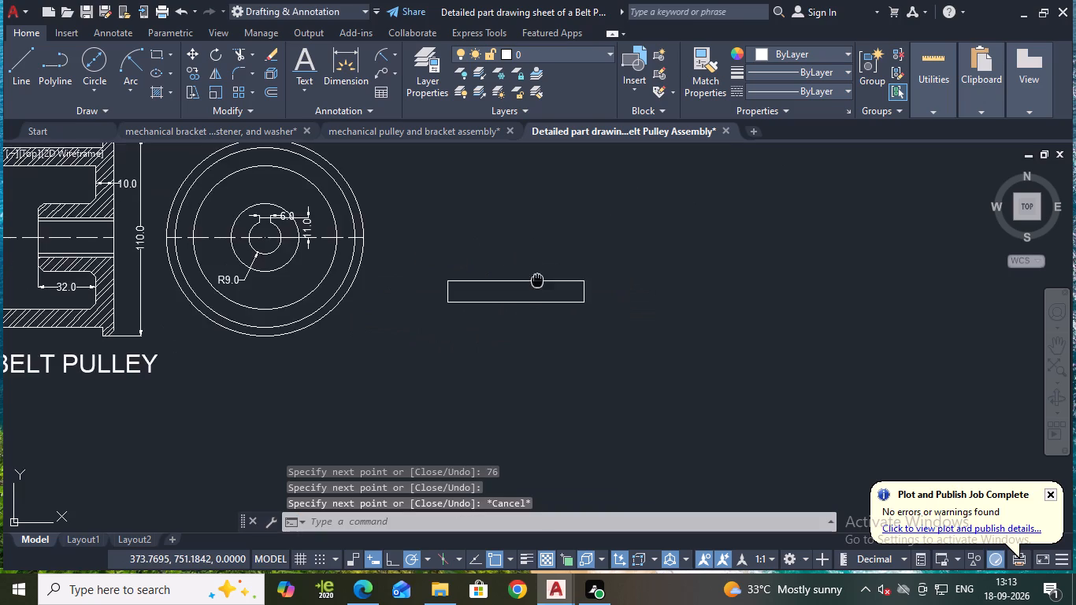
middle_drag(536, 288, 529, 300)
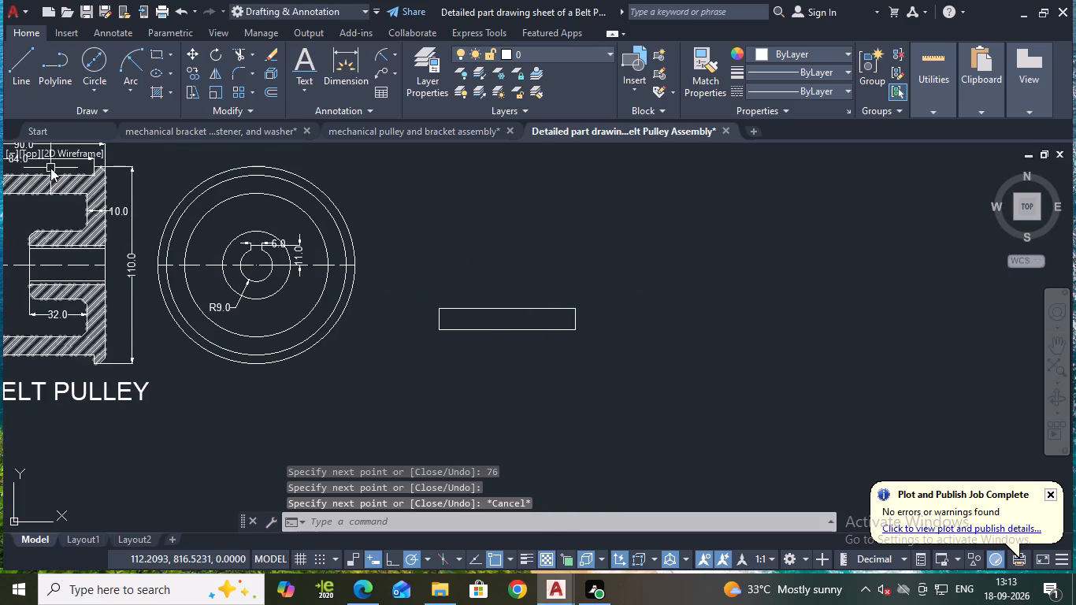
click(28, 69)
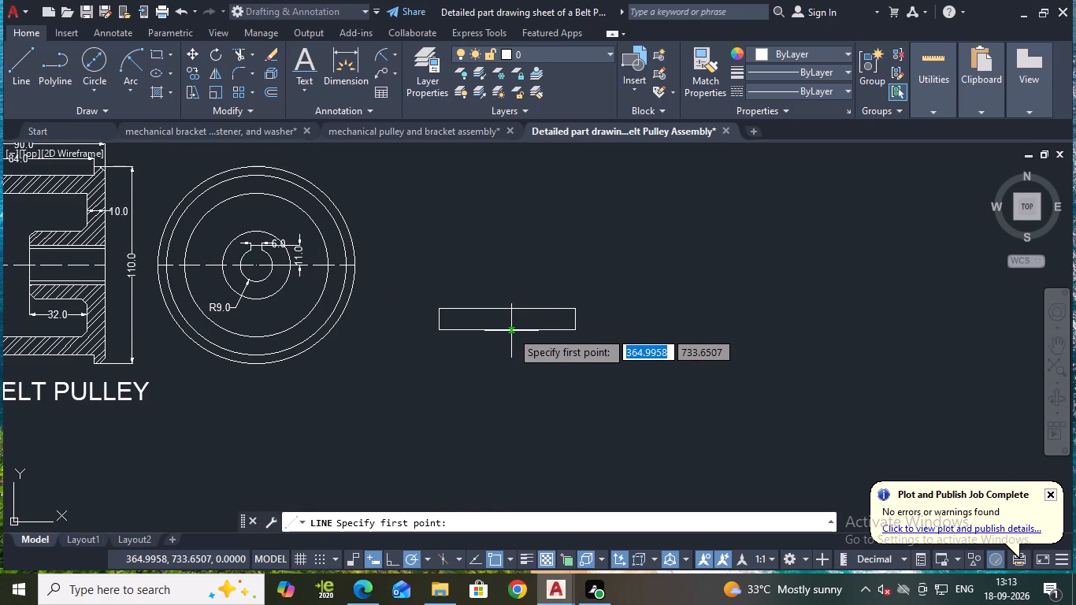
click(508, 329)
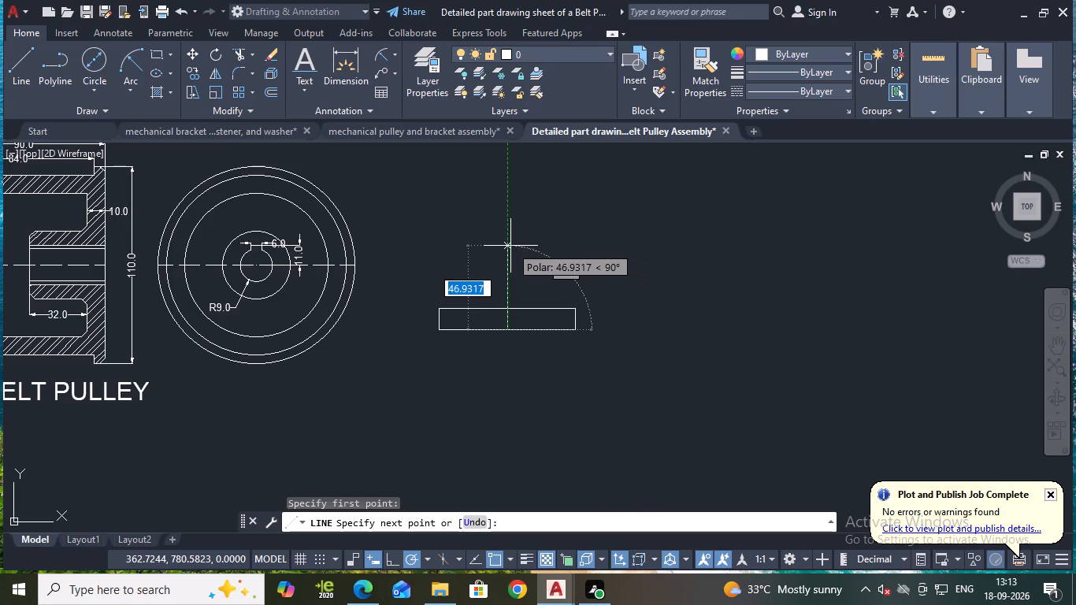
text(120)
key(Return)
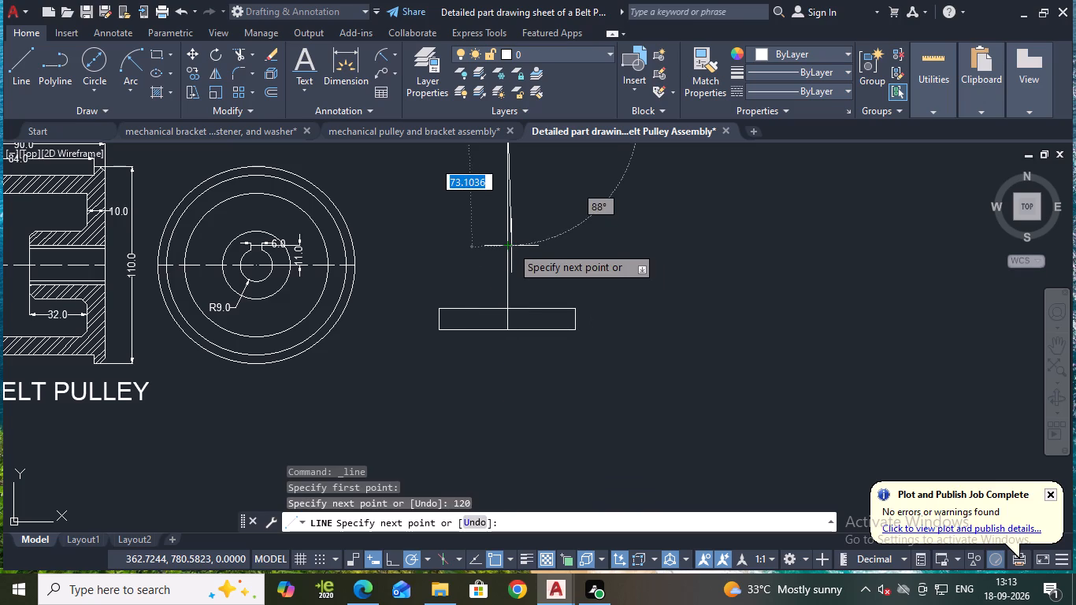
middle_drag(515, 280, 513, 297)
scroll(533, 291, down, 2)
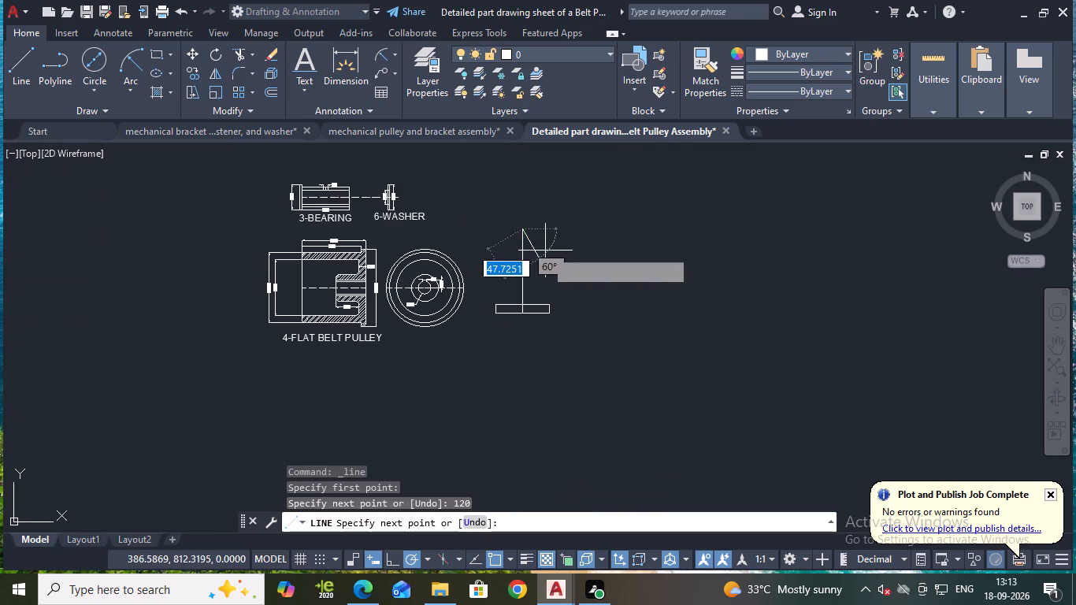
key(Escape)
scroll(547, 244, up, 1)
middle_drag(544, 243, 544, 255)
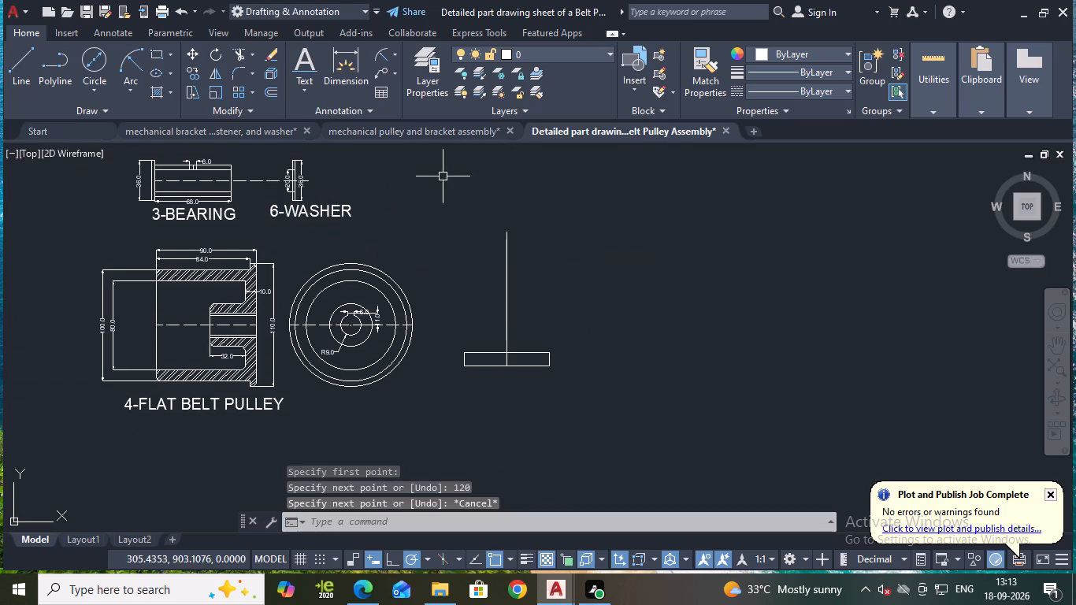
Draw a circle of diameter 50 centred on the upper end of the vertical line.
click(91, 65)
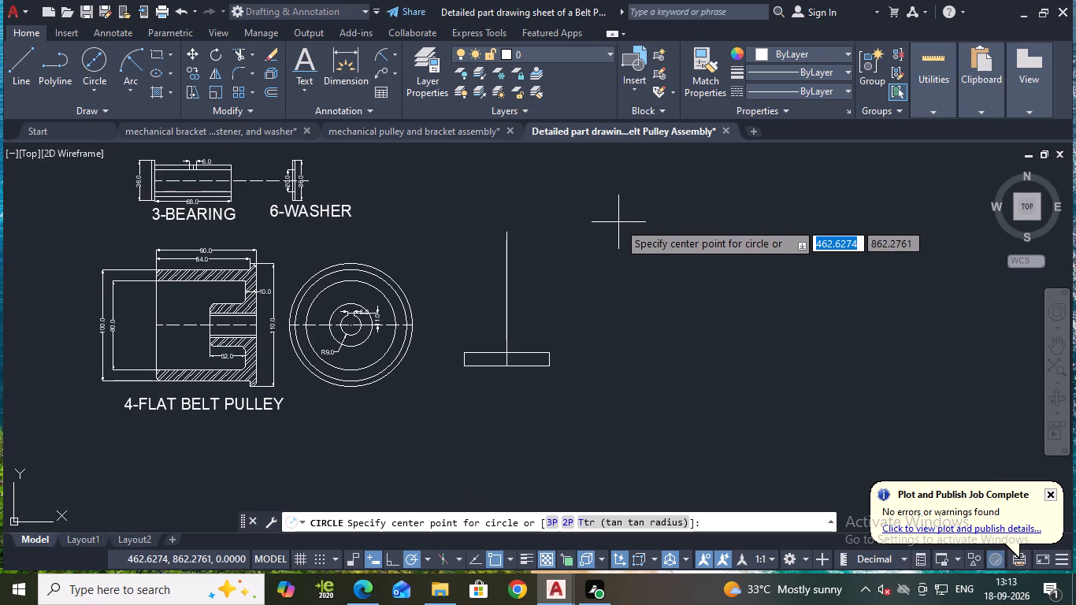
scroll(574, 231, up, 1)
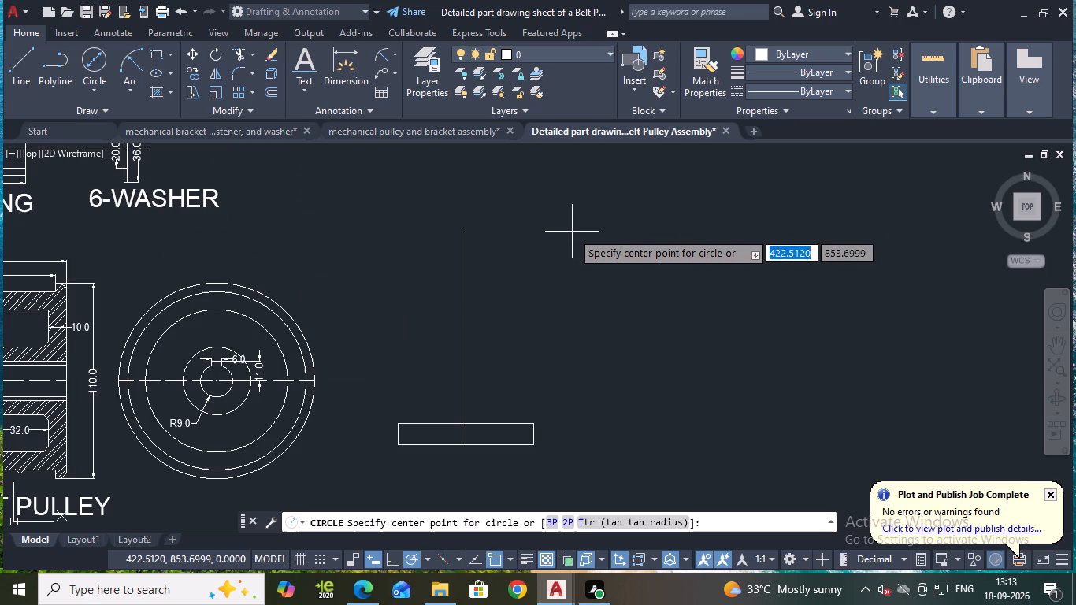
click(465, 233)
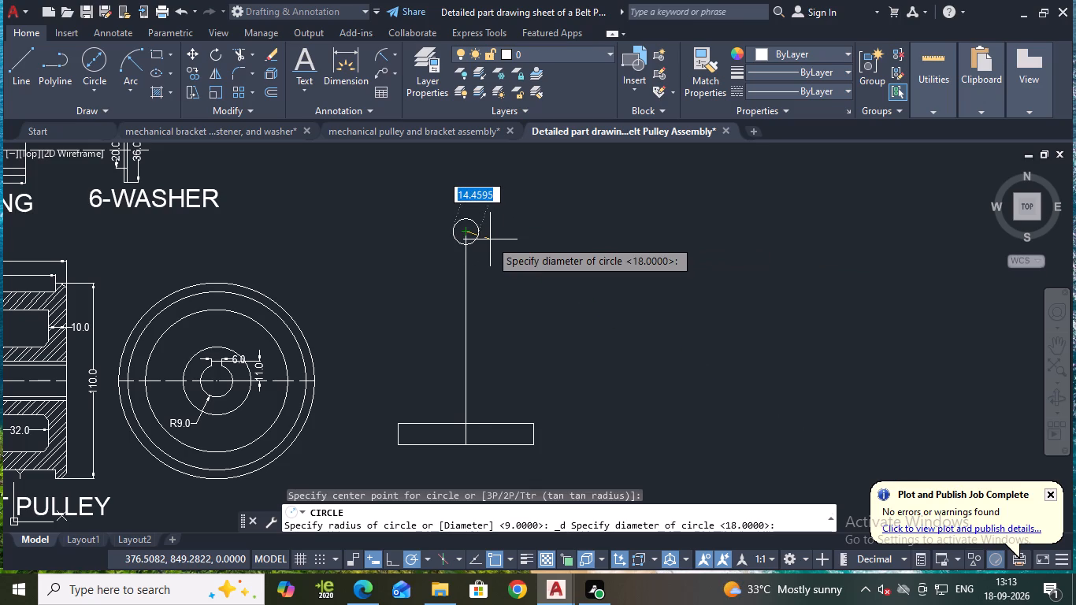
key(d)
key(Return)
text(50)
key(Return)
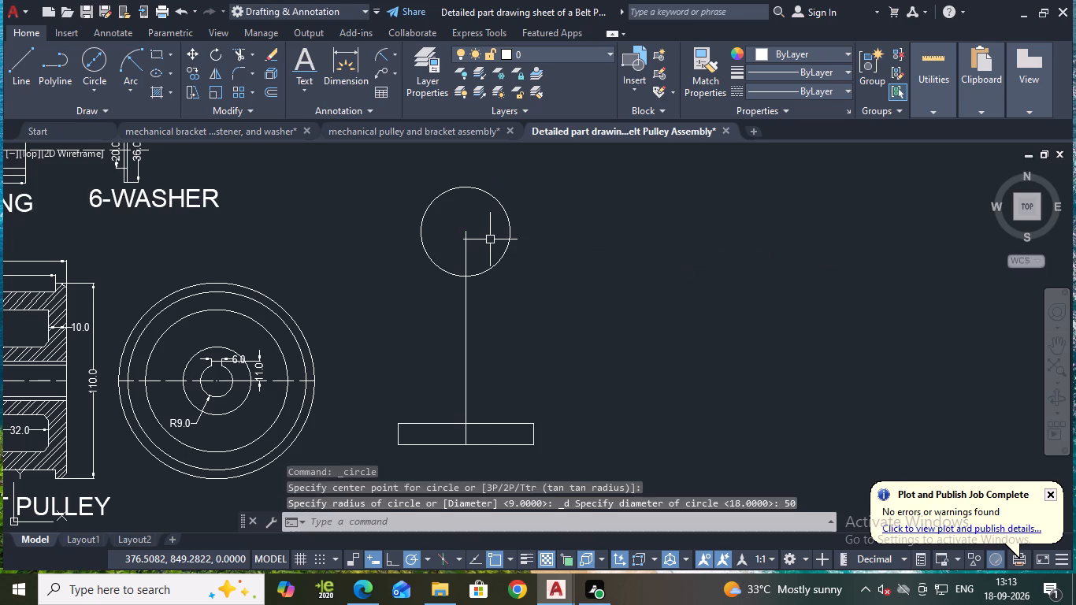
Add two circles of diameter 37 and 28 concentric with the 50 diameter circle.
key(space)
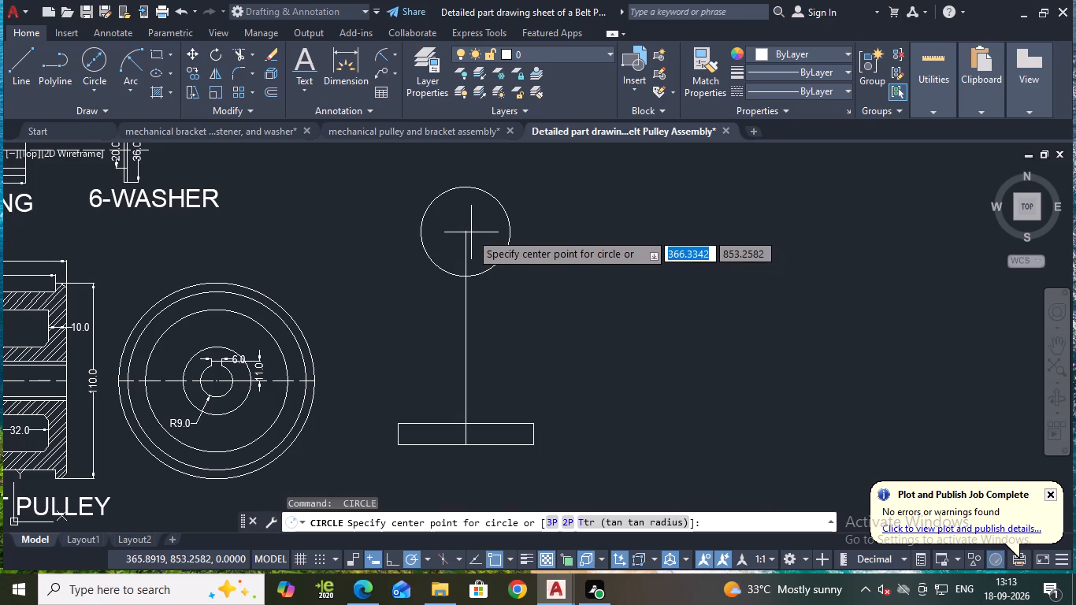
click(466, 233)
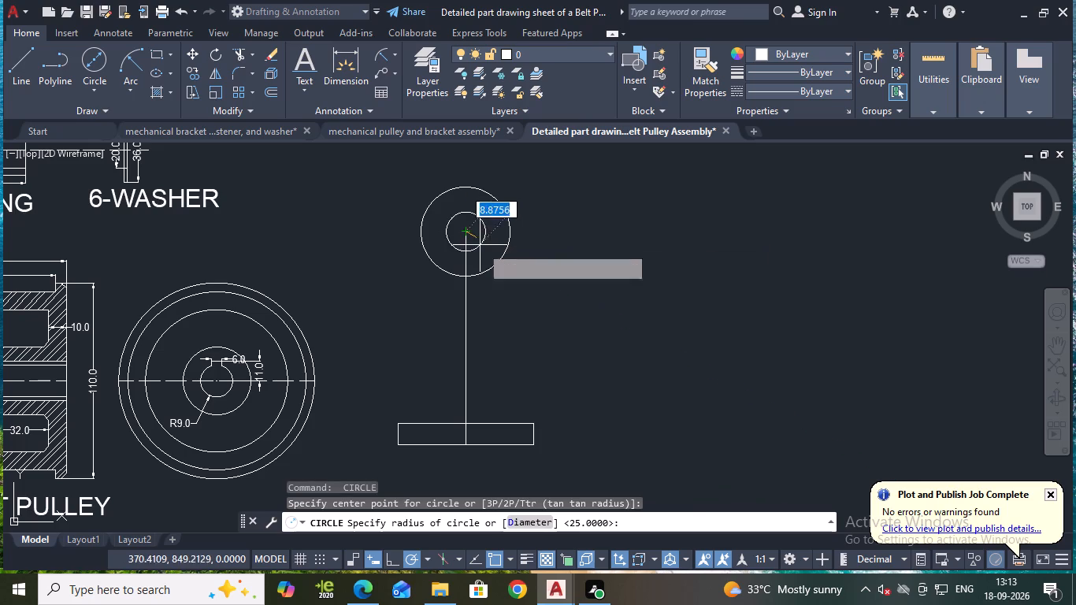
key(d)
key(Return)
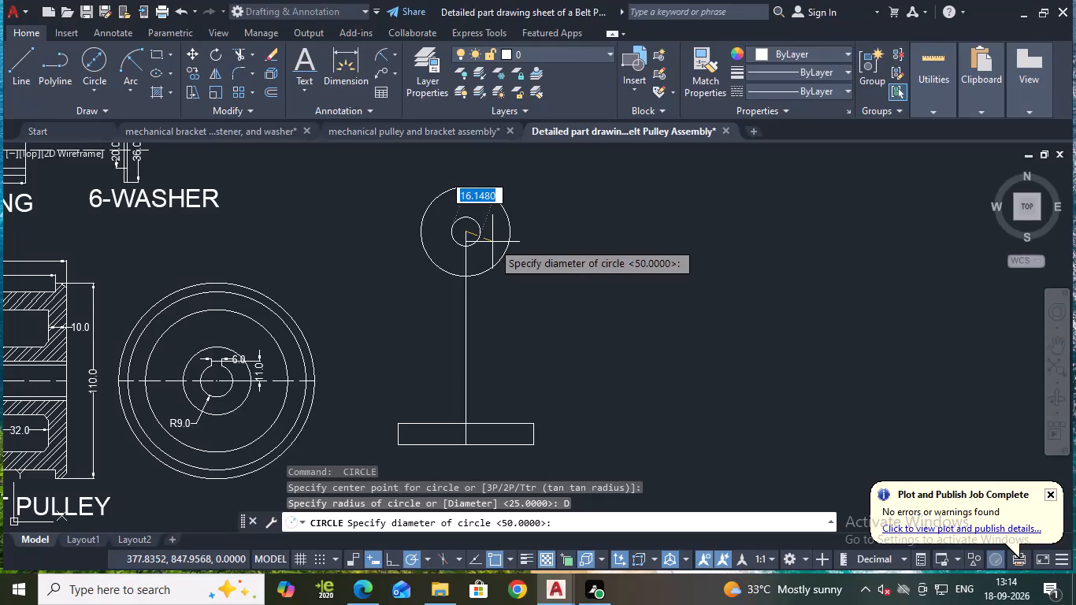
text(37)
key(Return)
key(space)
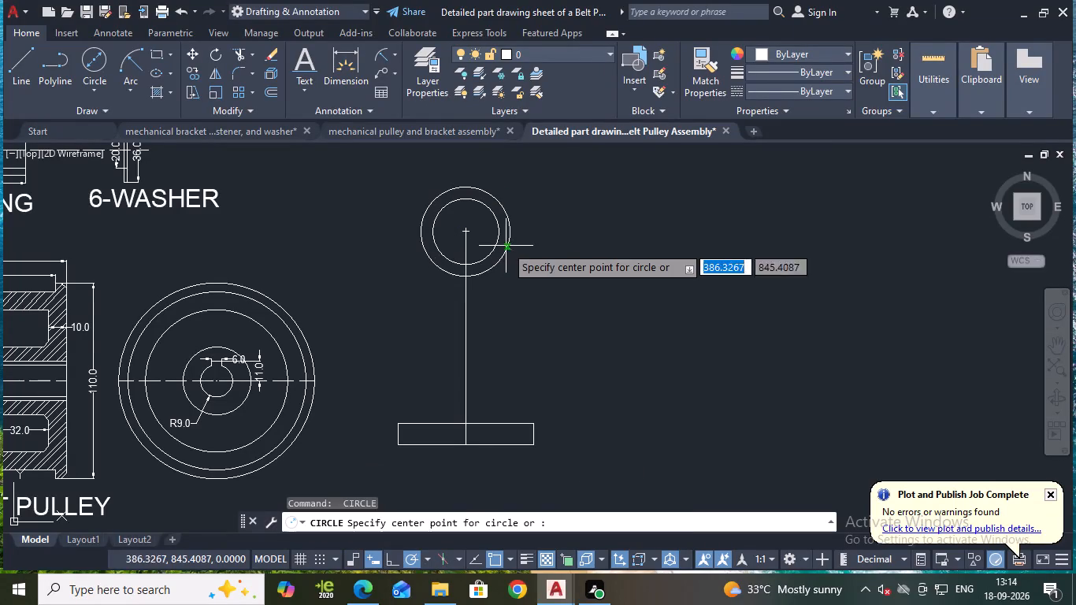
click(466, 232)
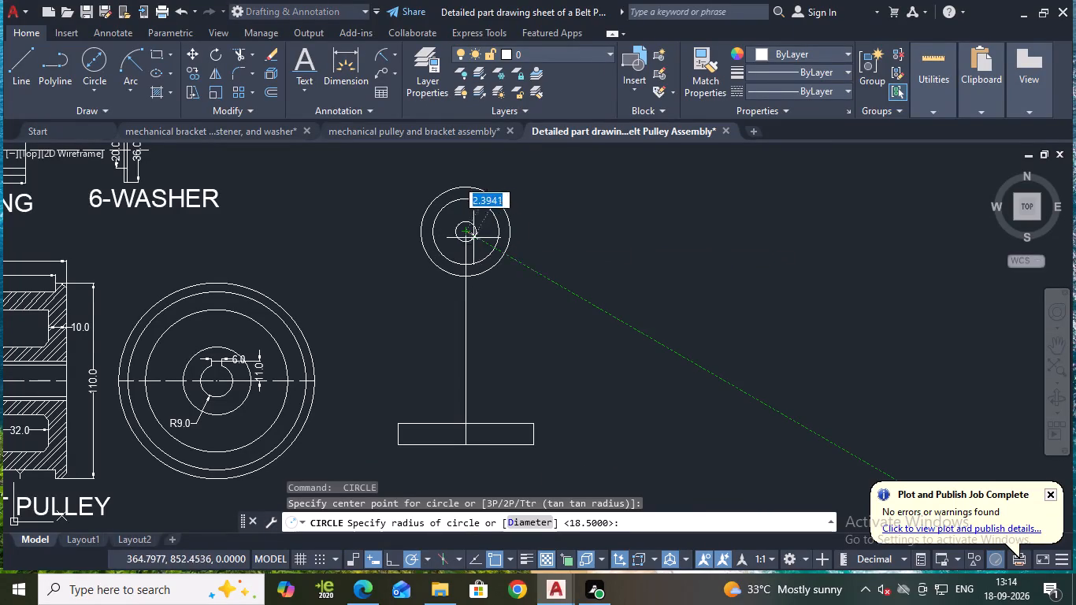
key(d)
key(Return)
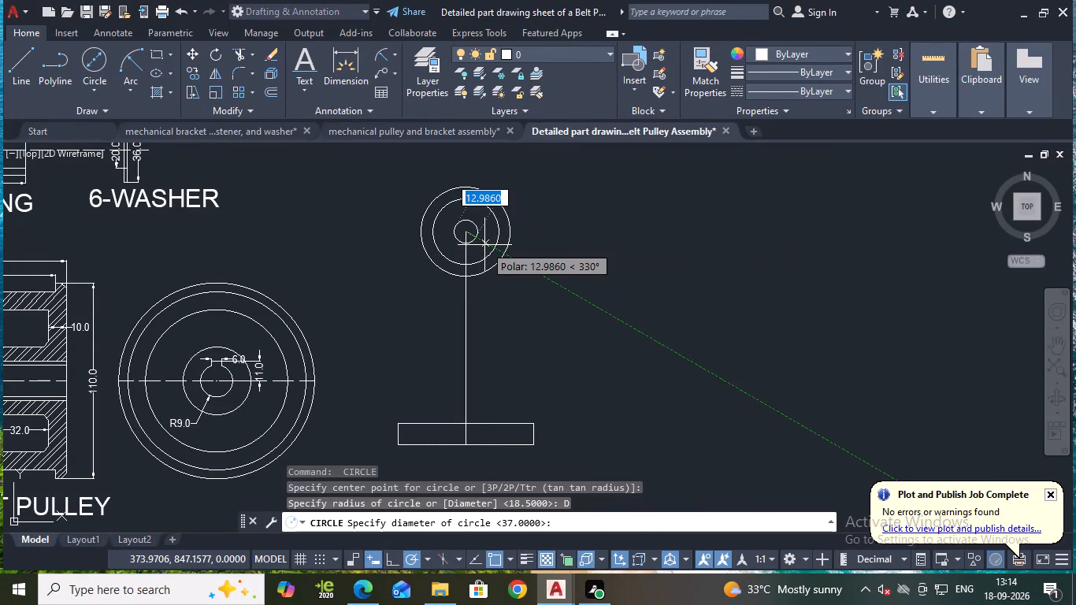
text(28)
key(Return)
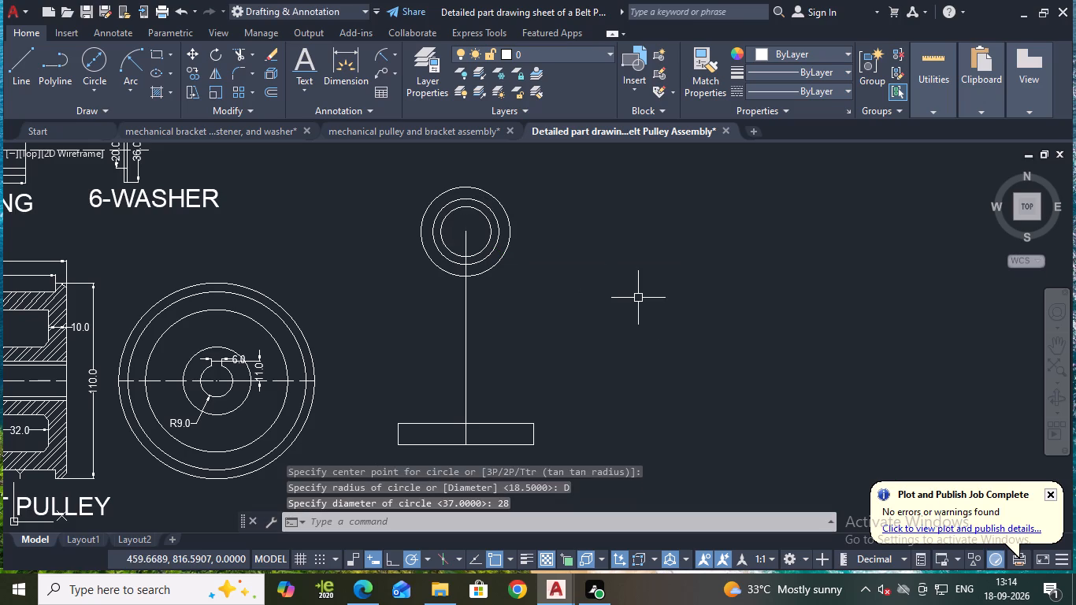
key(Escape)
Change the linetype of the middle, 37 diameter circle to the dashed ACAD_ISO linetype.
click(502, 227)
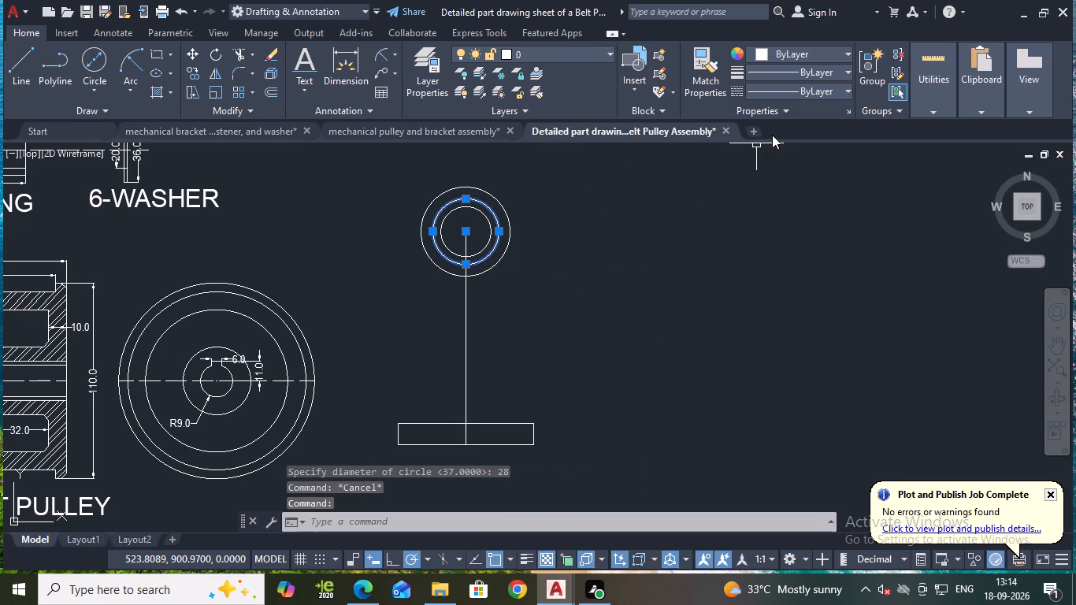
click(796, 88)
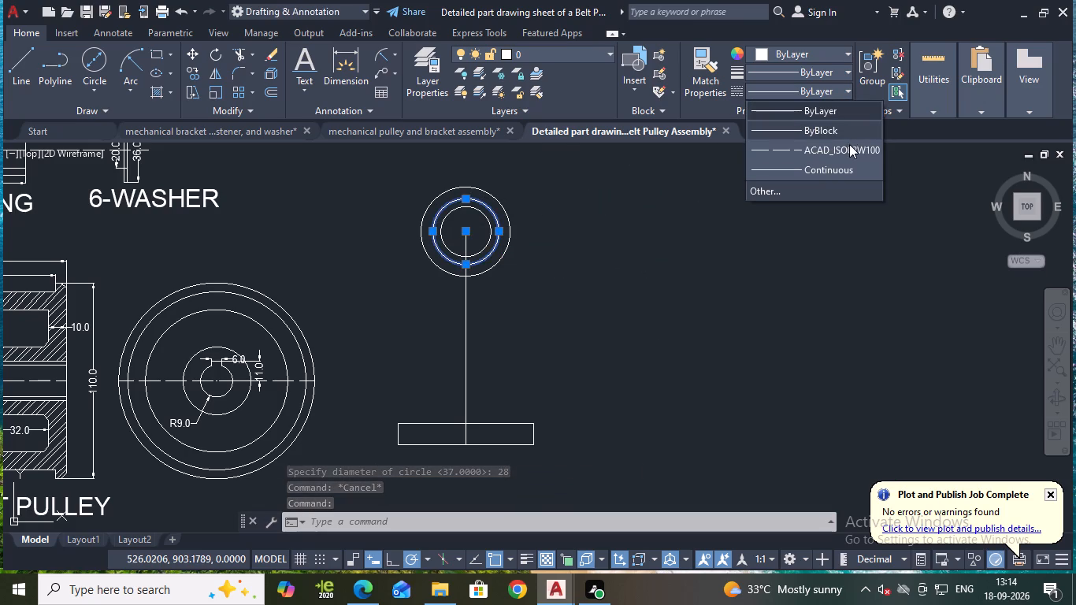
click(849, 147)
scroll(751, 184, down, 1)
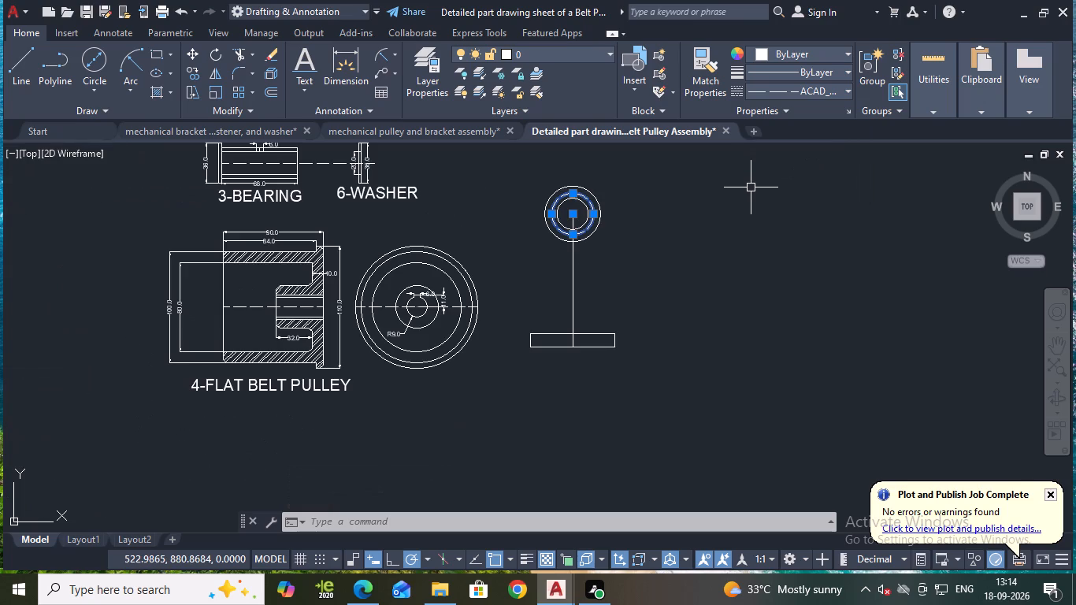
key(Escape)
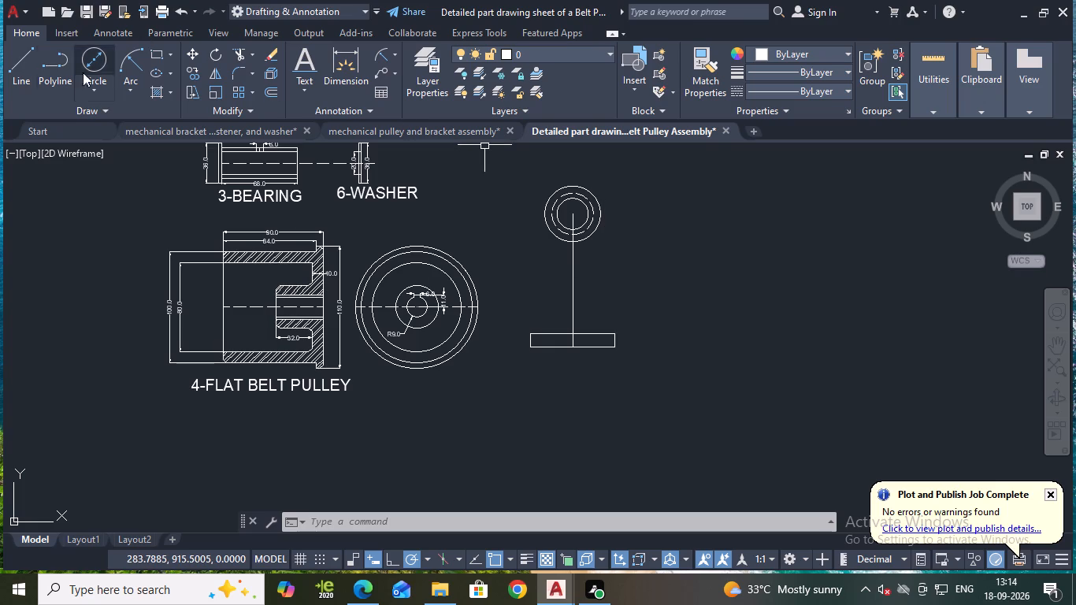
Start a new line for the part with the concentric circles and rectangular base.
click(12, 73)
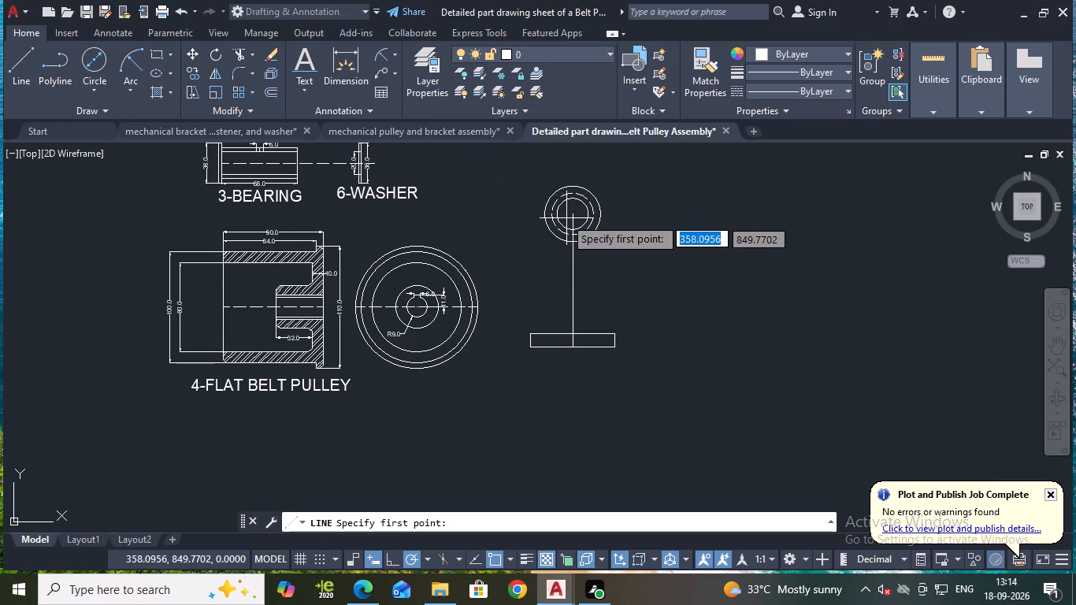
Draw a line tangent to the left side of the 50 diameter circle down to the base rectangle's top left corner.
text(TAN)
key(Return)
click(542, 210)
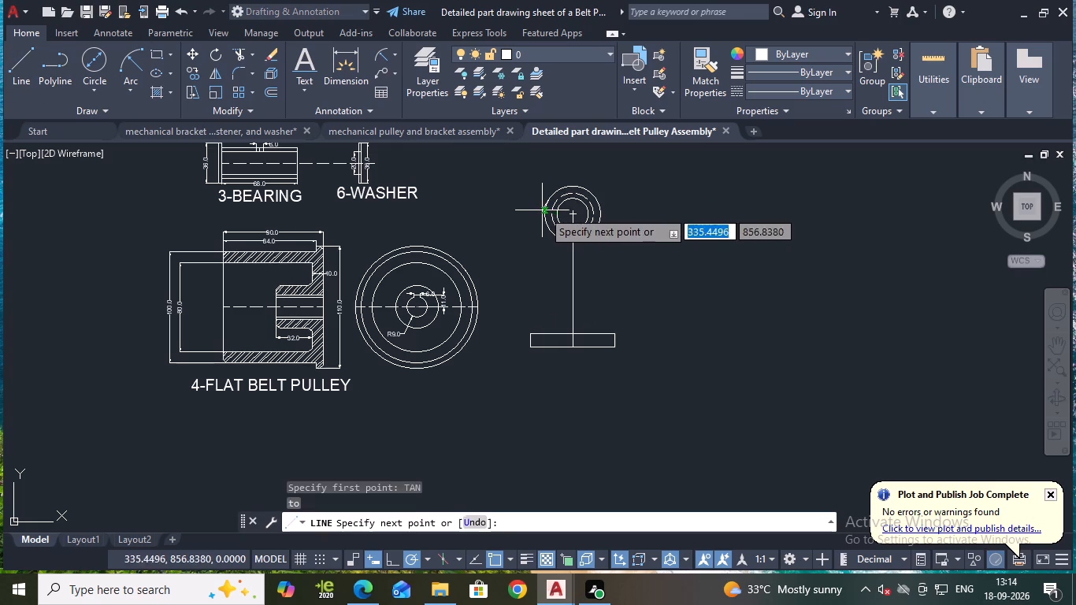
scroll(532, 321, up, 3)
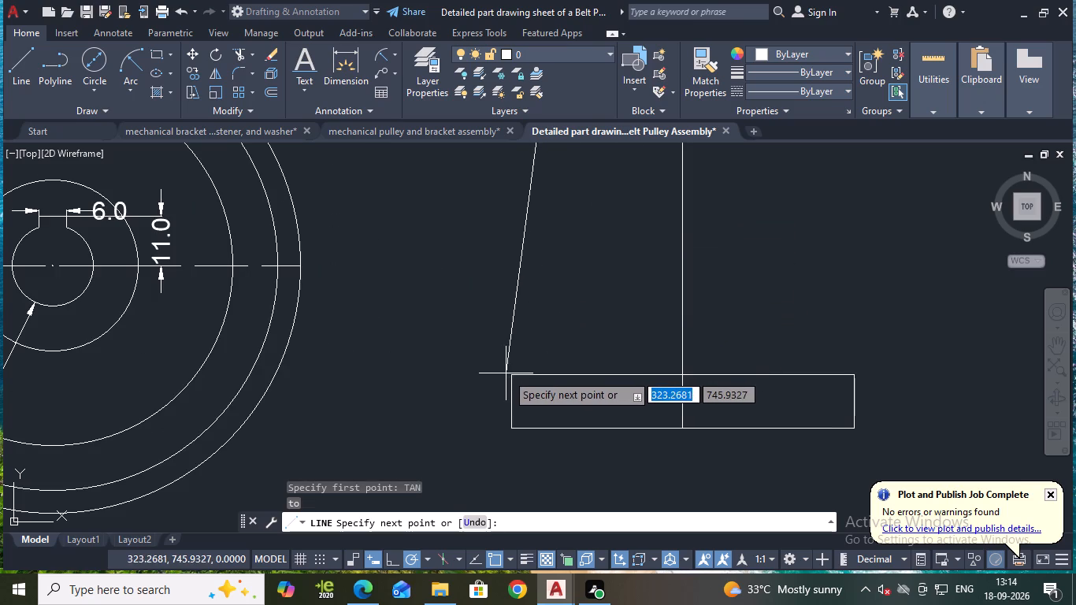
click(509, 373)
scroll(572, 299, down, 2)
key(Escape)
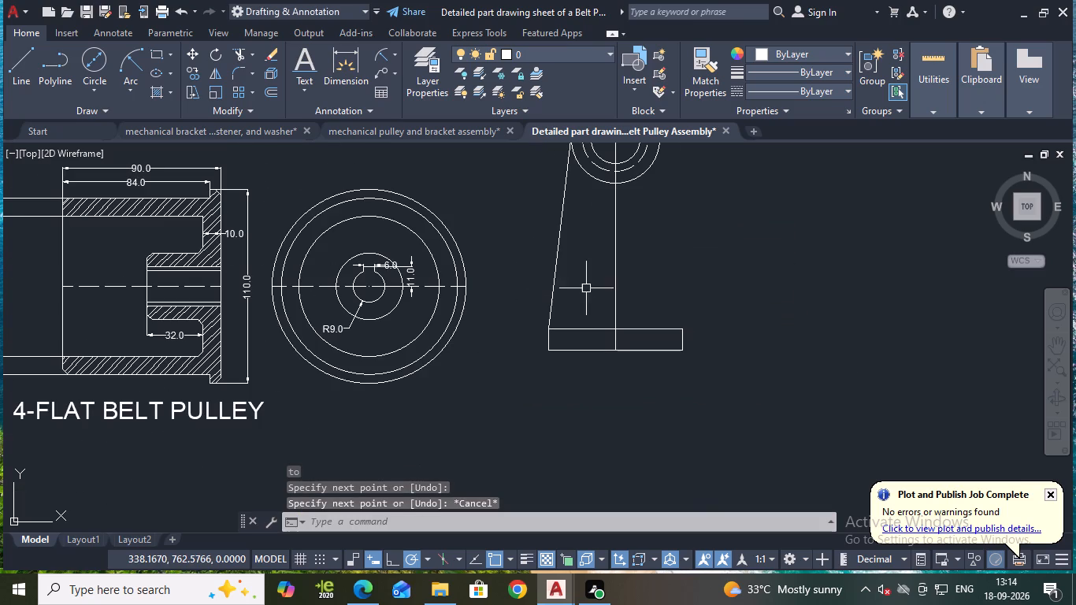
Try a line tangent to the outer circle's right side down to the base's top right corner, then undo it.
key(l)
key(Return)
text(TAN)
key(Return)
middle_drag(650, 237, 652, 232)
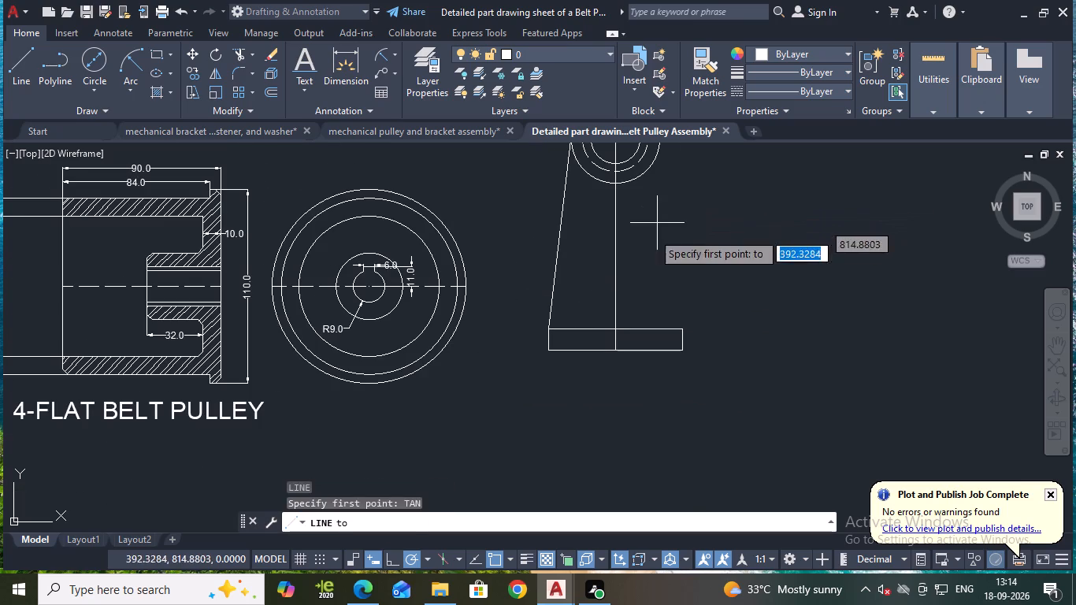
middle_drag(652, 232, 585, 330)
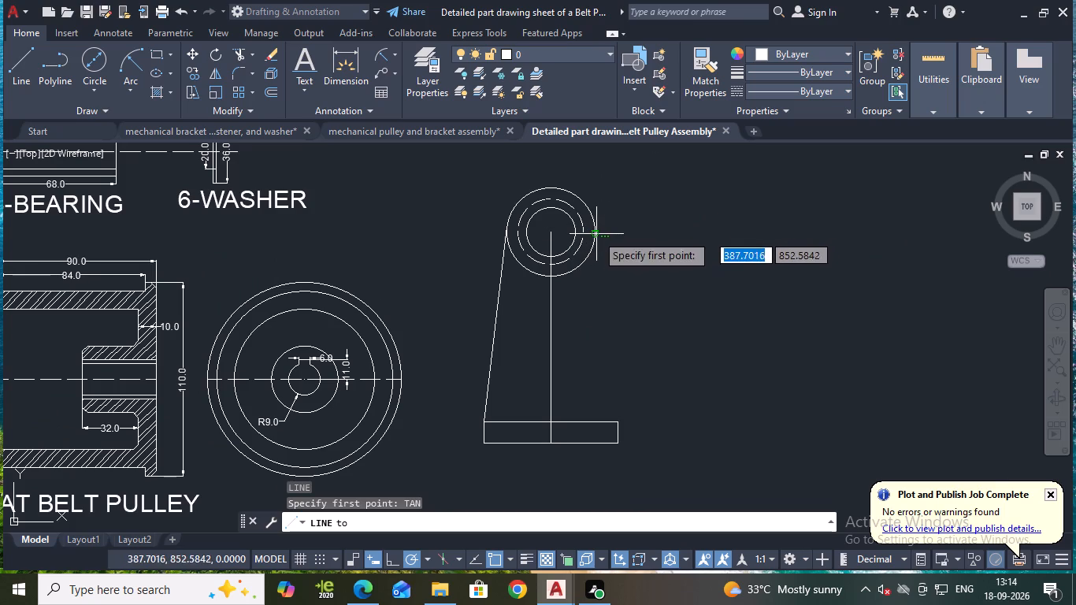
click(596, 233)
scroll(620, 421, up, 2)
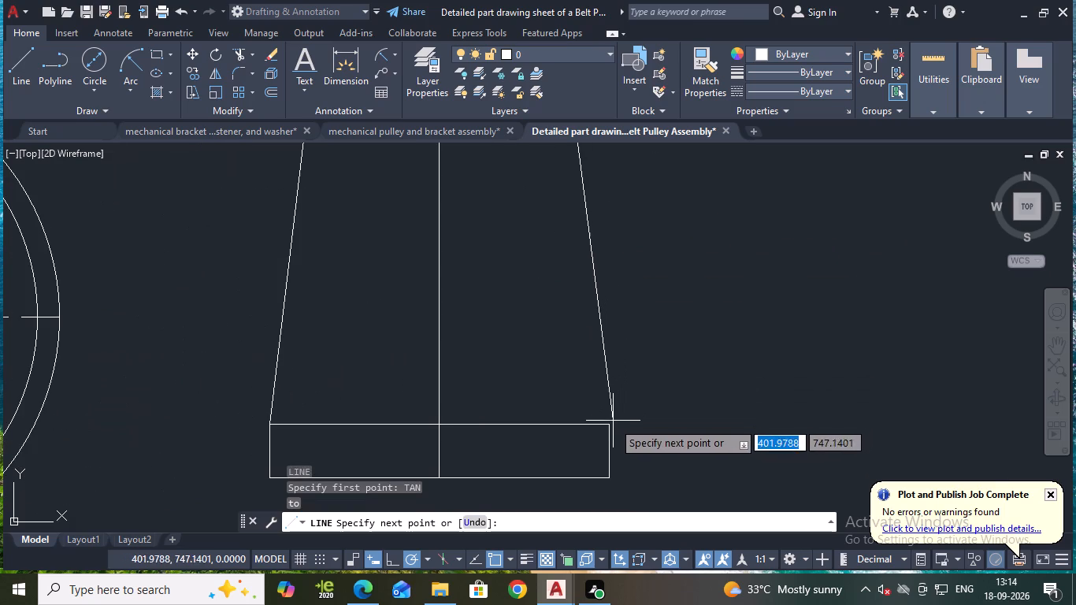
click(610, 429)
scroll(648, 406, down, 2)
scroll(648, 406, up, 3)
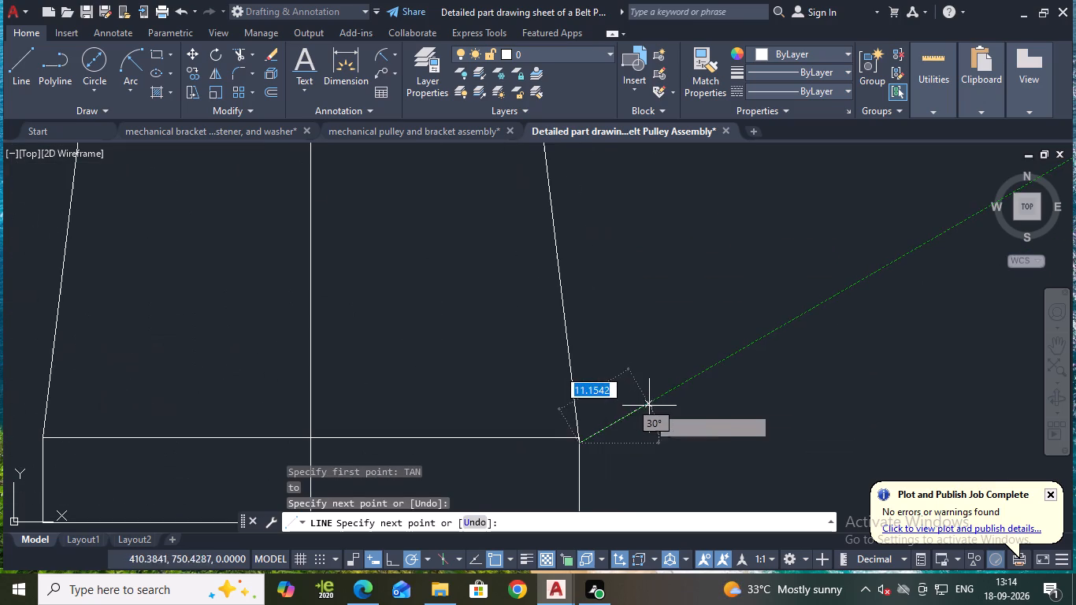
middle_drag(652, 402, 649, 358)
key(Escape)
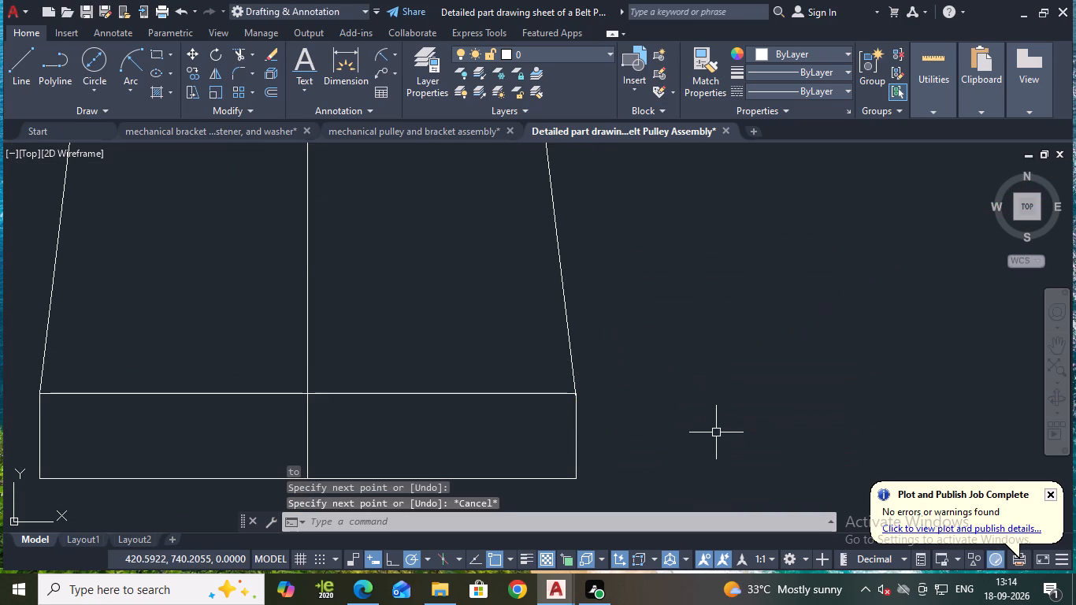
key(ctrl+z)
Draw a line tangent to the right side of the 50 diameter circle, ending exactly at the base rectangle's top right corner.
key(l)
key(Return)
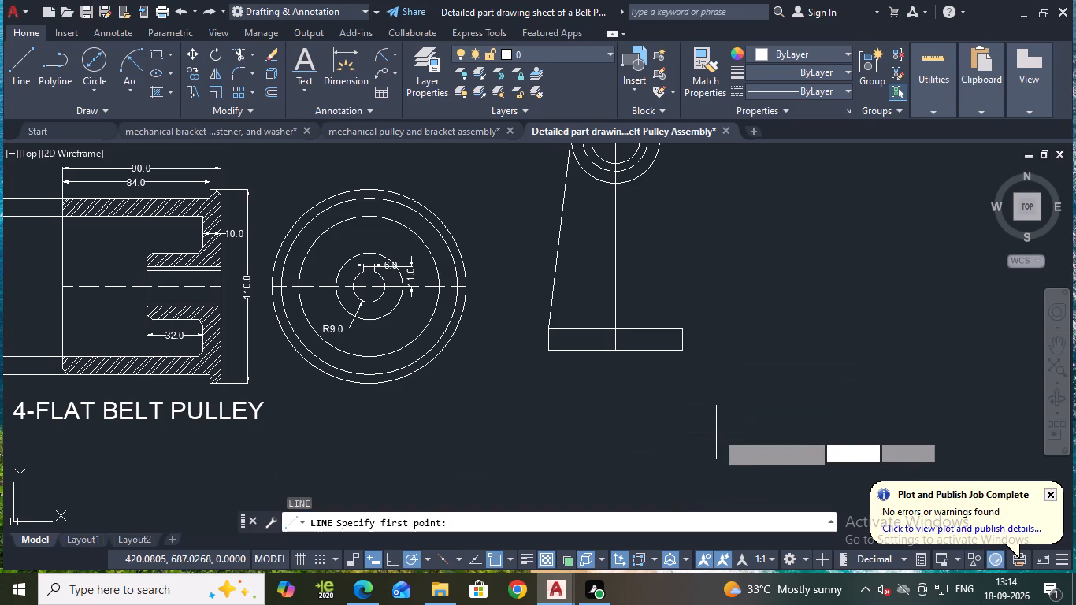
text(TAN)
key(Return)
middle_drag(754, 199, 727, 269)
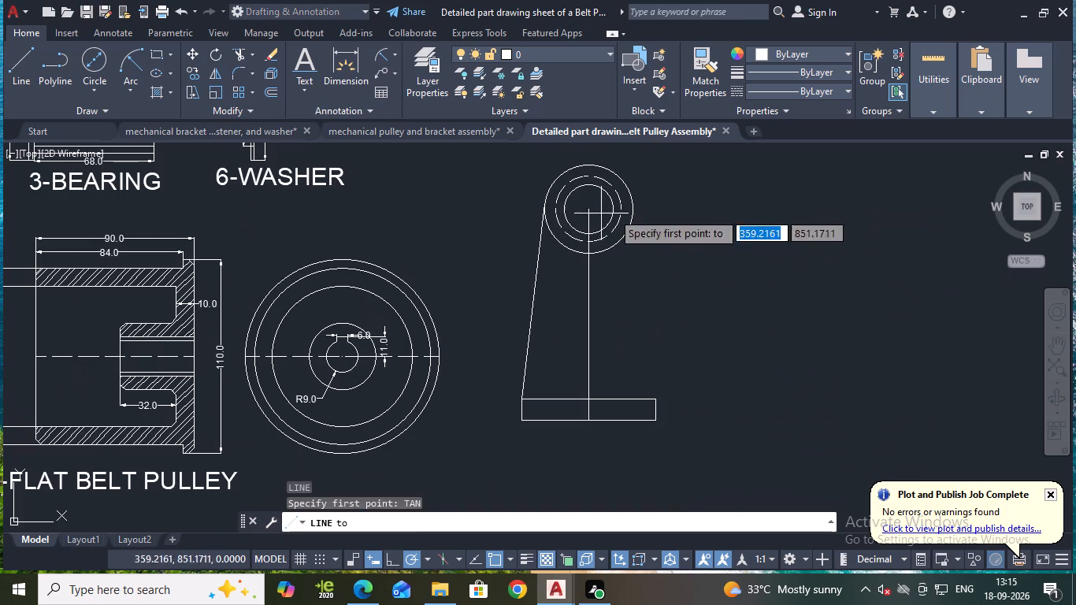
click(633, 208)
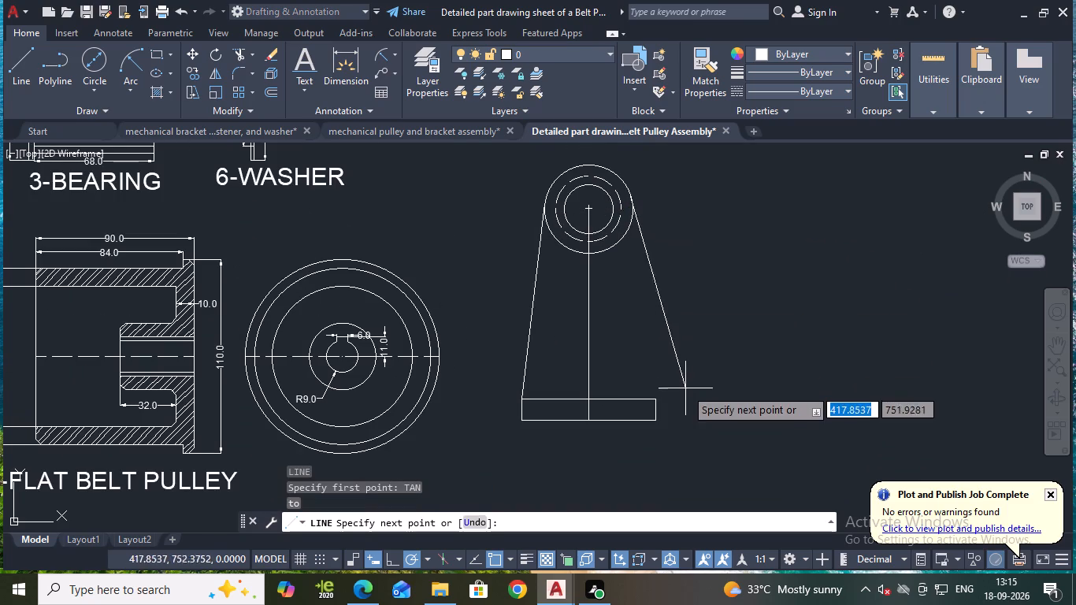
scroll(685, 392, up, 3)
middle_drag(667, 392, 689, 261)
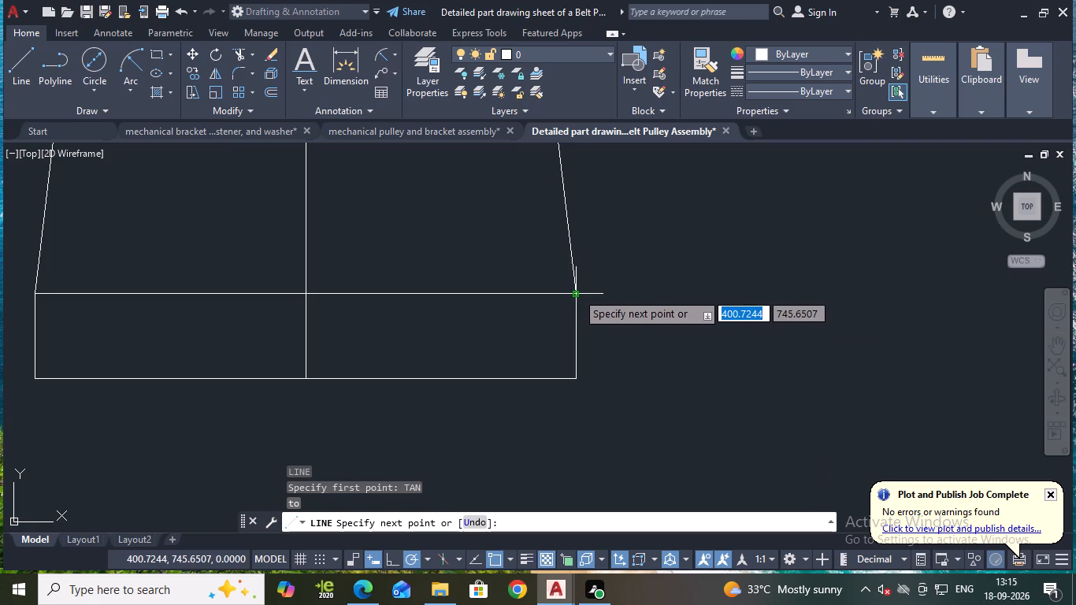
click(577, 292)
scroll(722, 286, down, 3)
middle_drag(732, 277, 746, 358)
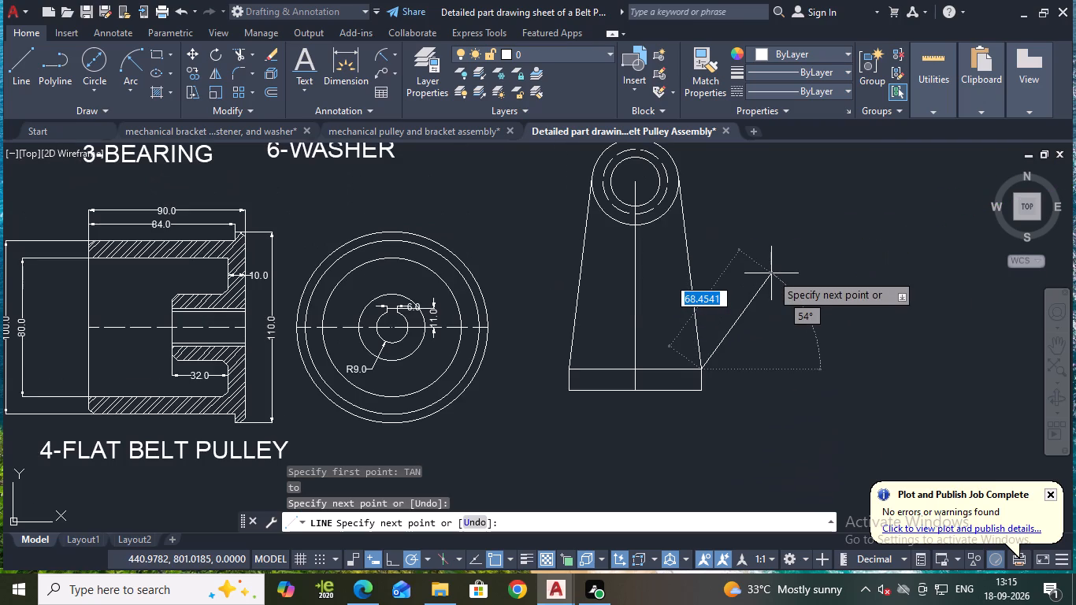
key(Escape)
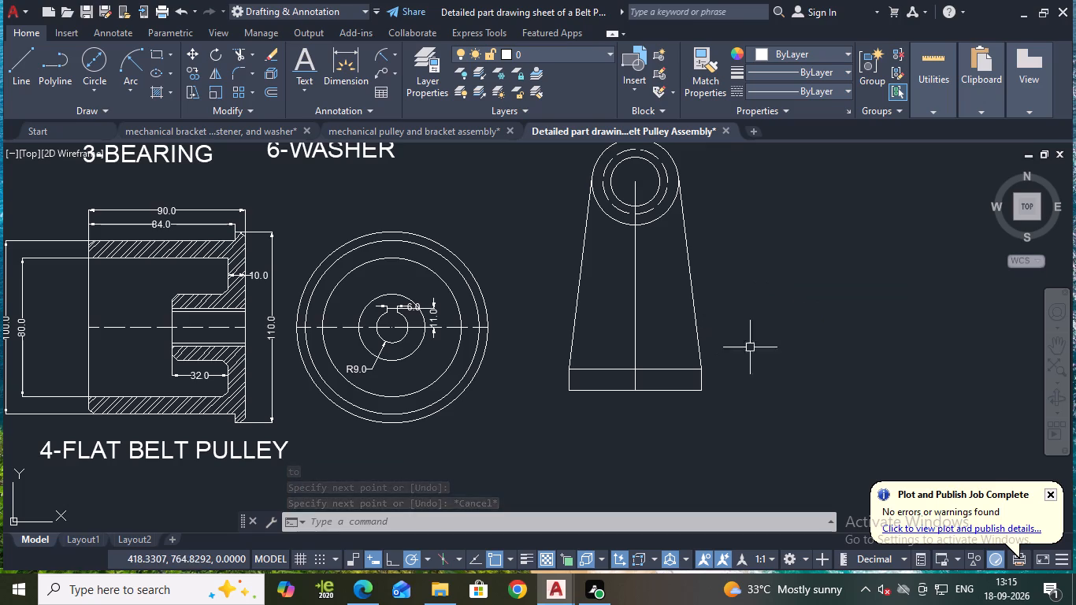
Offset the vertical centre line by 5 to both sides.
key(o)
key(Return)
key(Return)
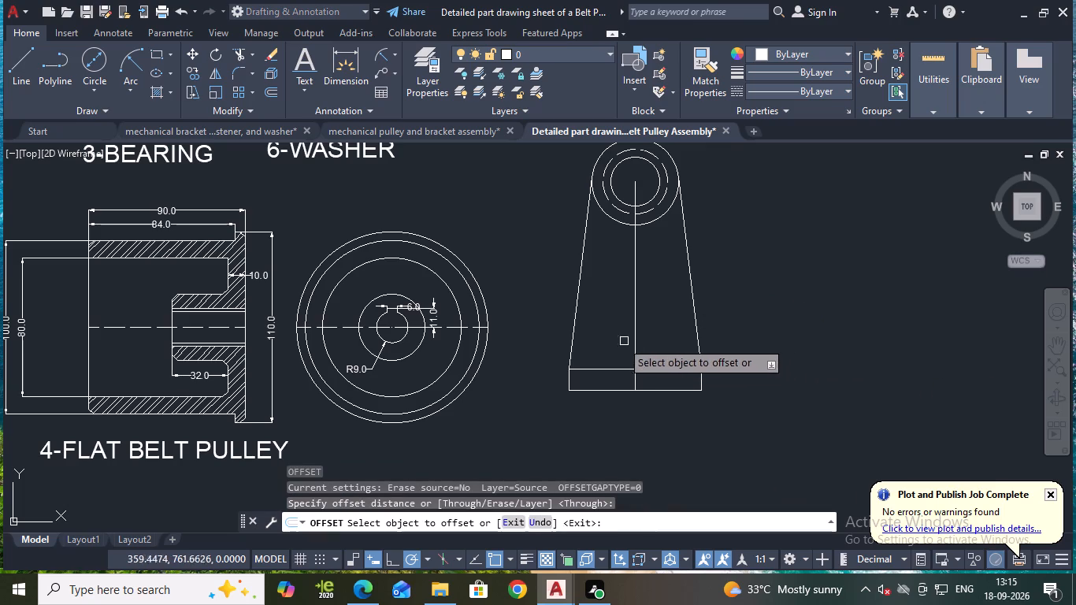
click(633, 342)
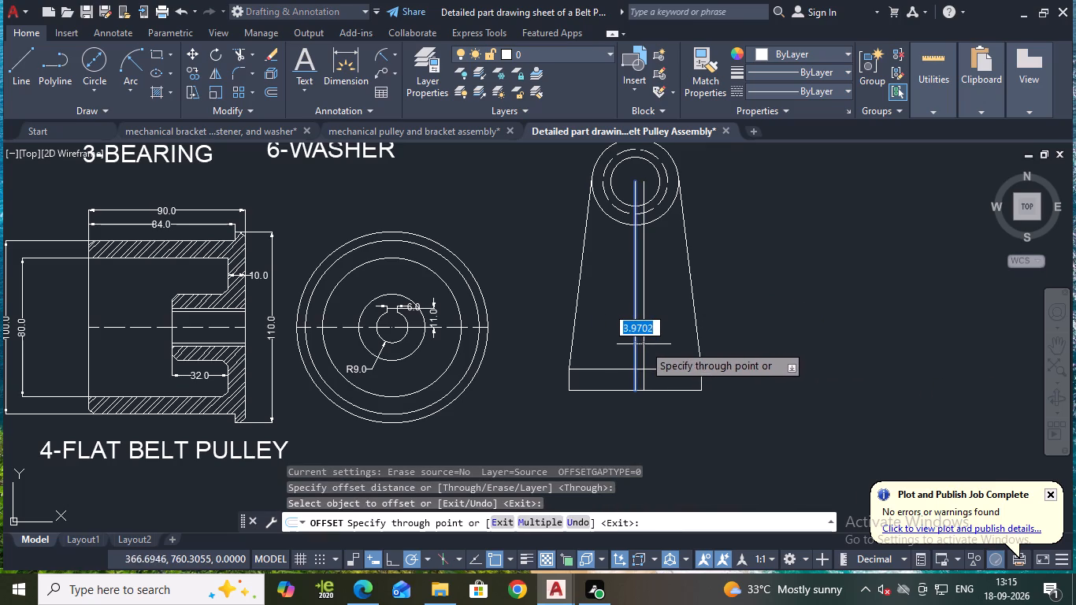
key(5)
key(Return)
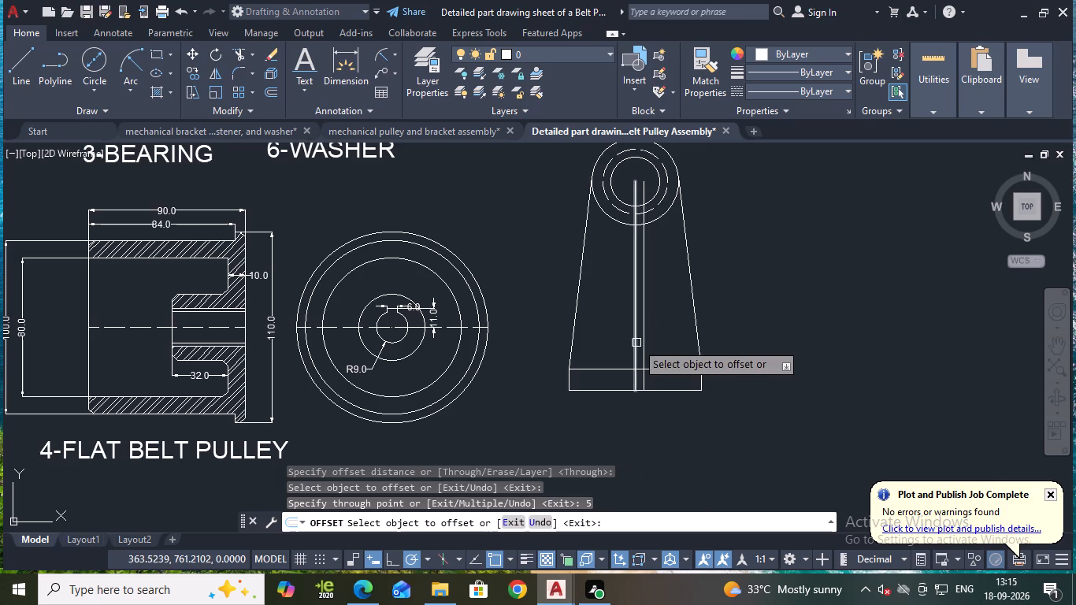
click(636, 343)
key(5)
key(Return)
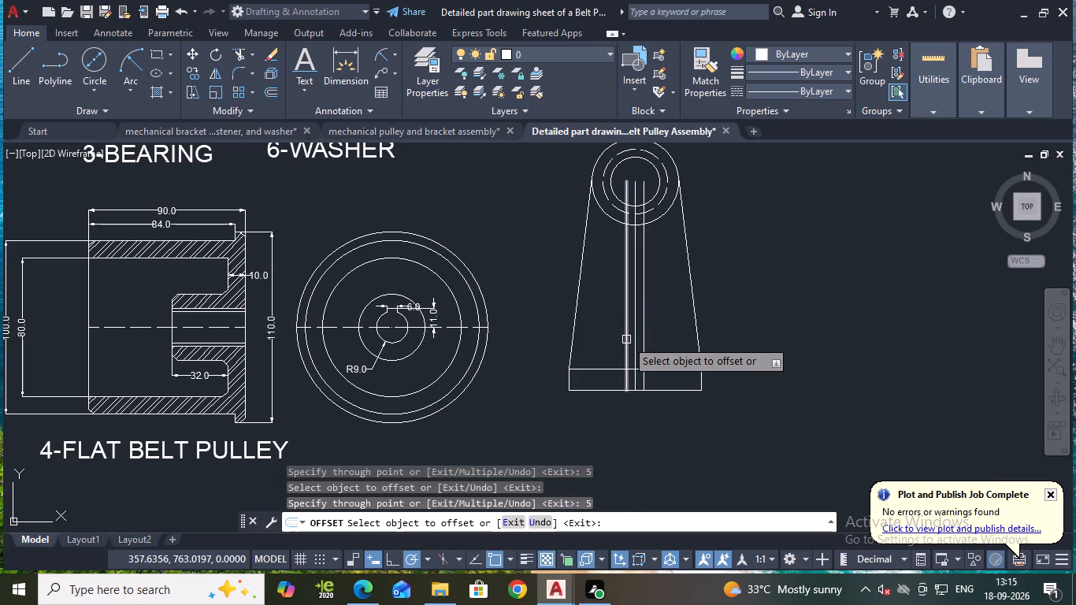
middle_drag(769, 280, 756, 331)
scroll(728, 269, up, 2)
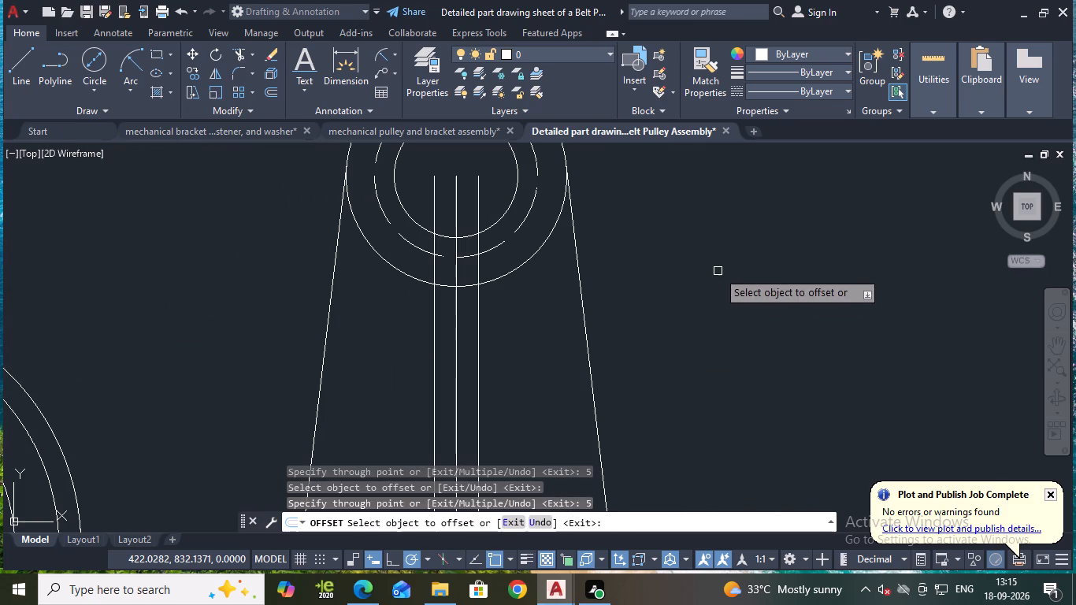
key(Escape)
Trim away the portions of the three vertical lines that lie inside the concentric circles.
text(TR)
key(Return)
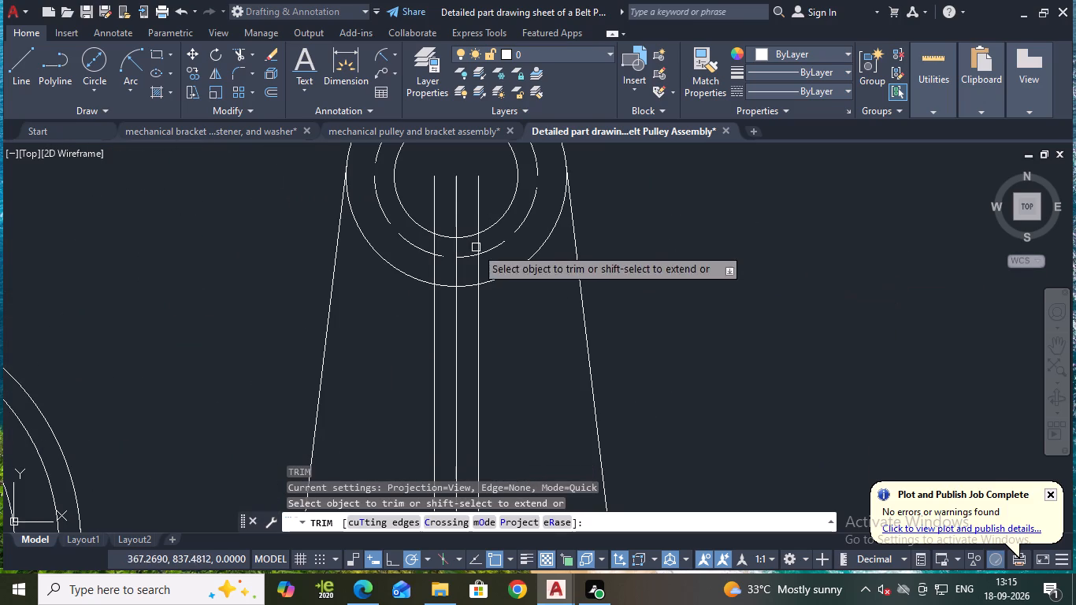
click(458, 213)
click(432, 206)
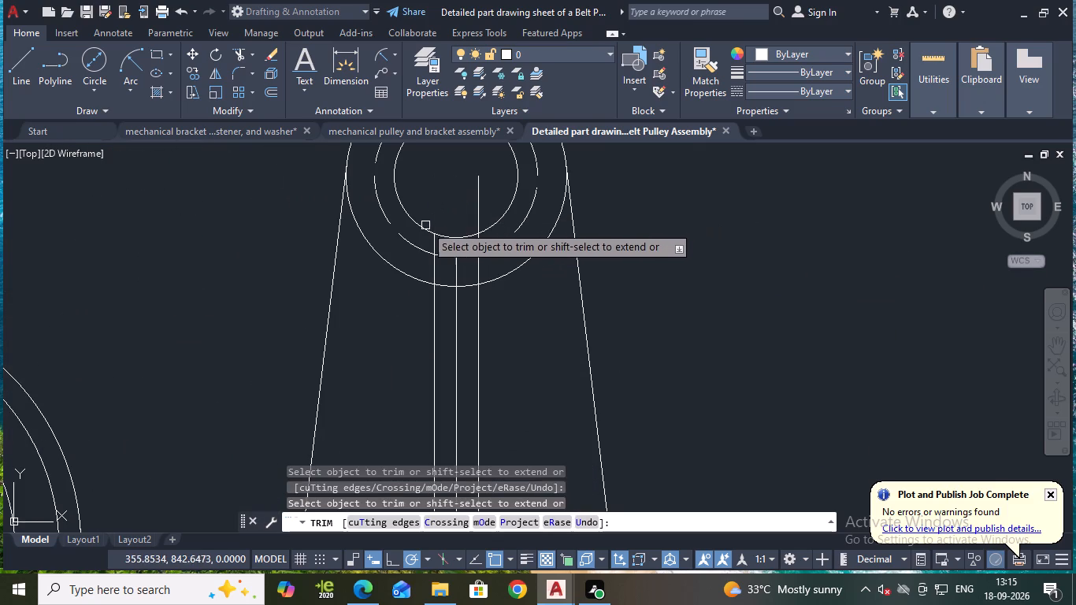
click(434, 247)
click(459, 247)
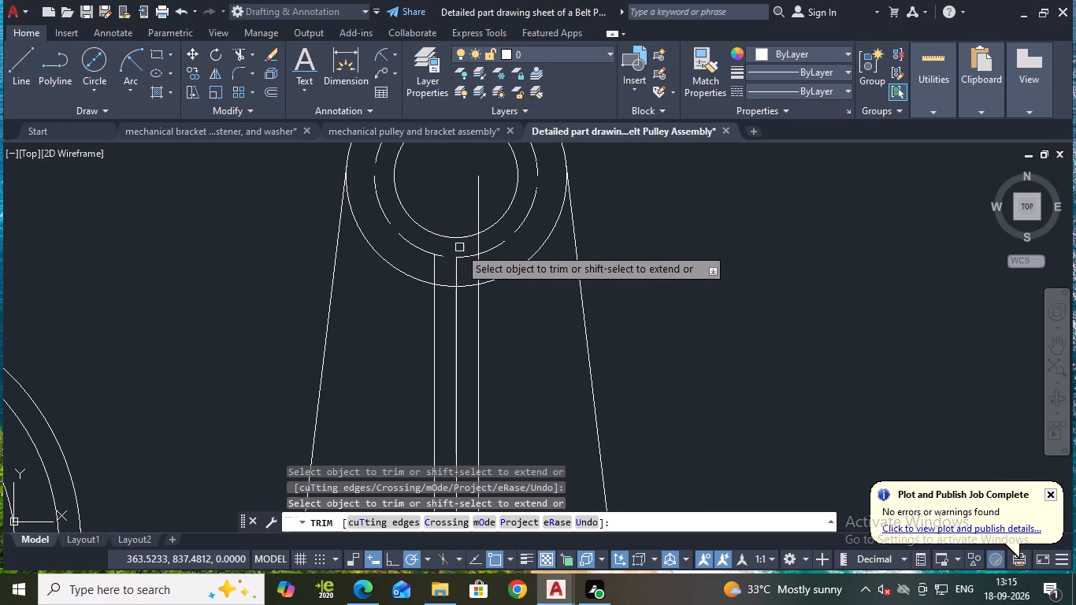
click(433, 279)
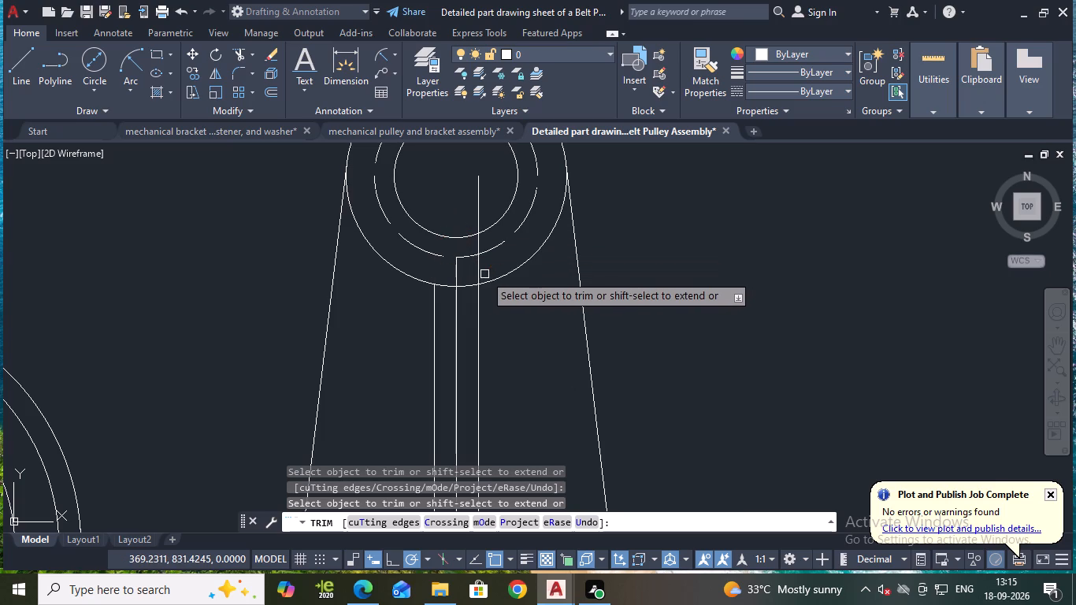
click(479, 277)
click(456, 277)
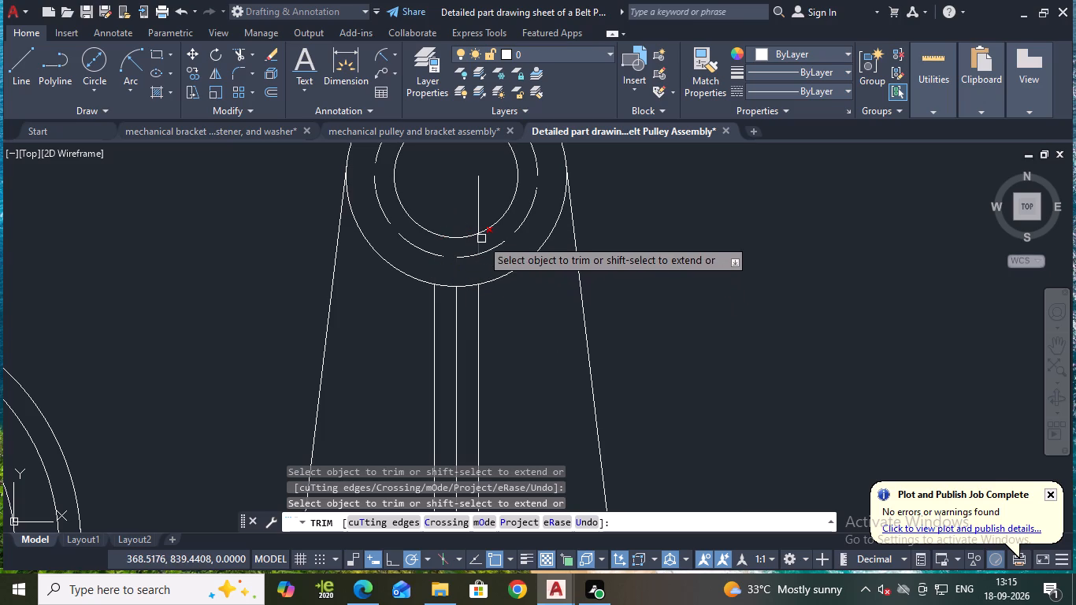
click(481, 239)
click(480, 221)
Trim away the portions of the three vertical lines that cross the rectangular base.
scroll(536, 286, down, 2)
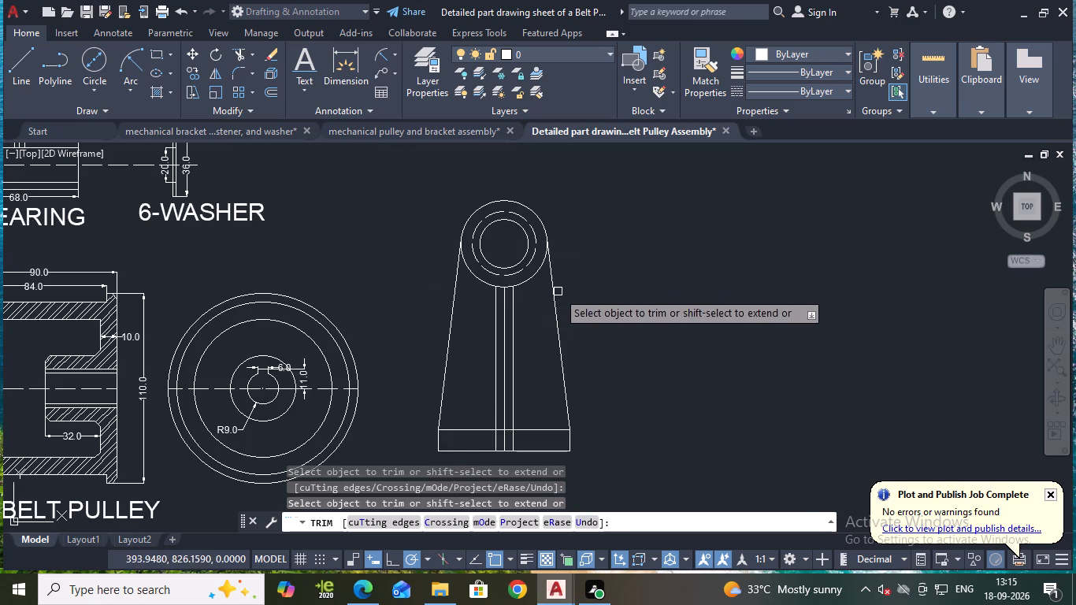
middle_drag(573, 331, 562, 284)
scroll(543, 396, up, 2)
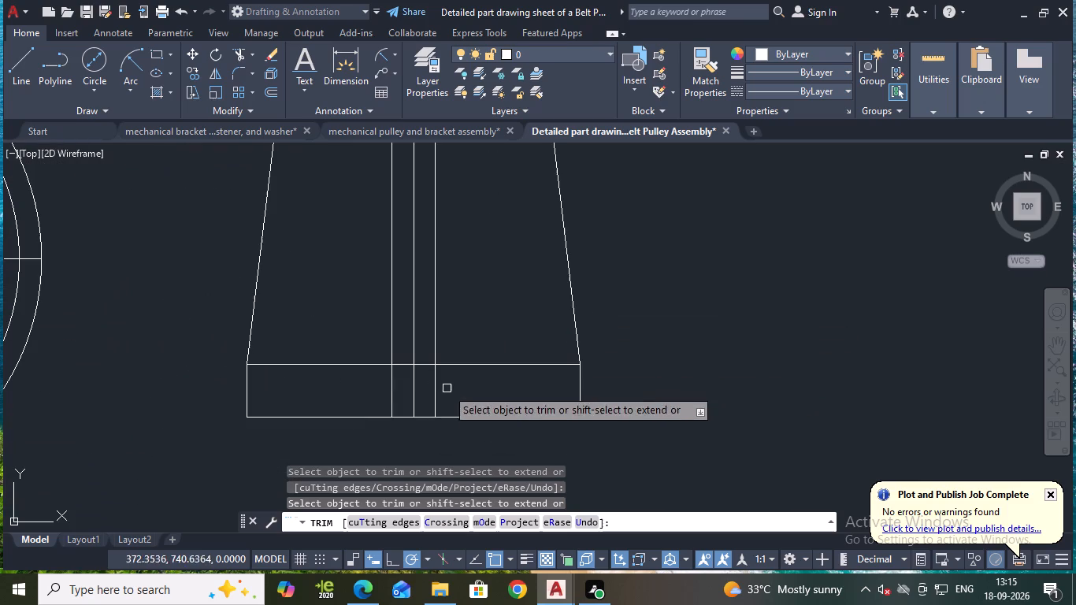
drag(354, 388, 447, 390)
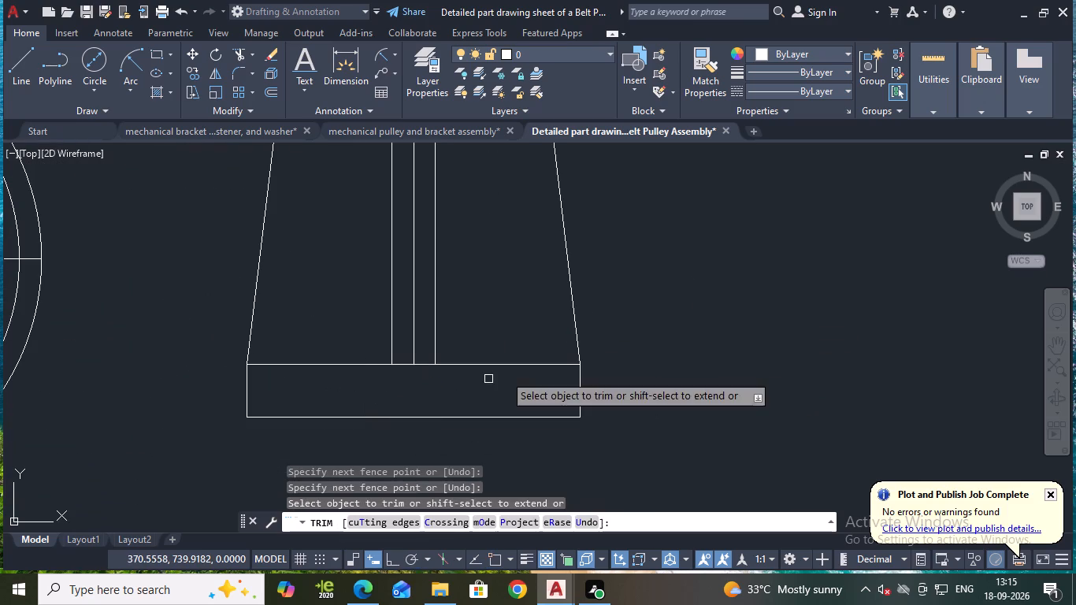
scroll(686, 284, down, 1)
key(Escape)
Offset the middle vertical line by 23 to both sides.
key(o)
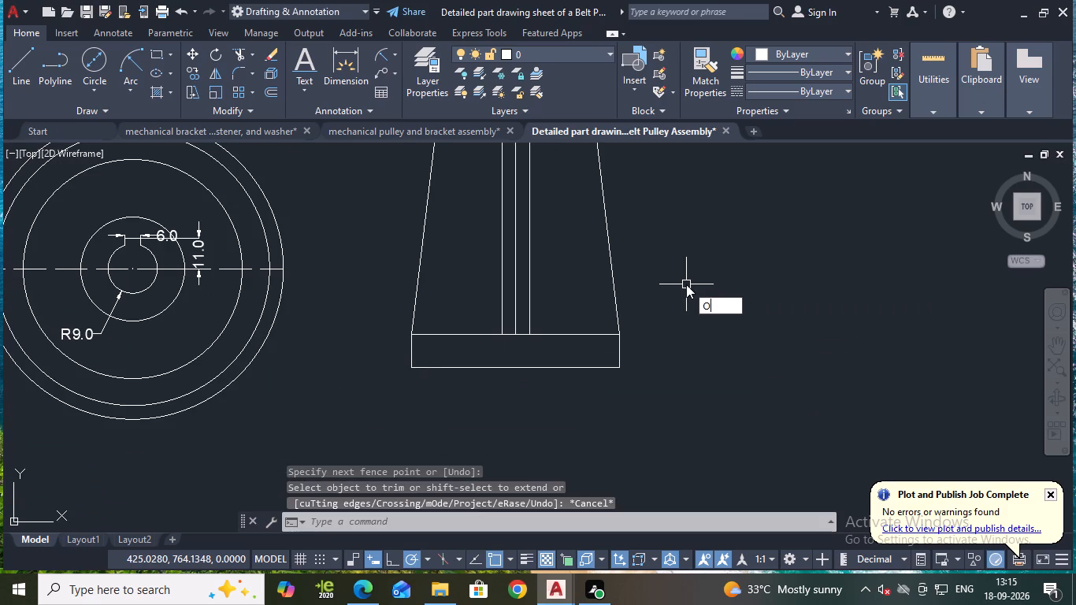
key(Return)
key(Return)
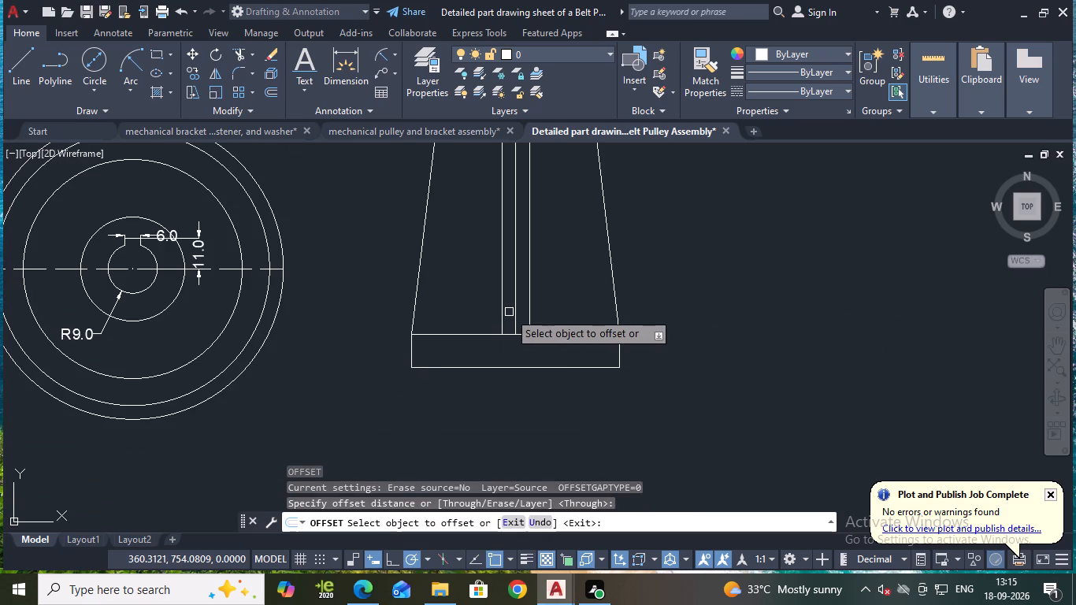
click(514, 312)
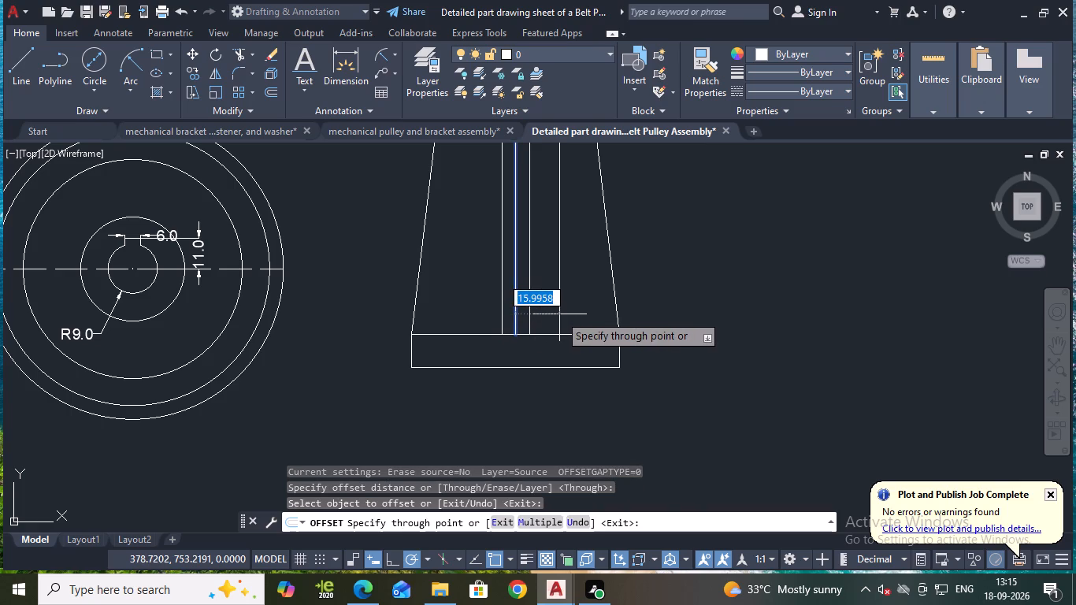
text(28)
key(BackSpace)
key(BackSpace)
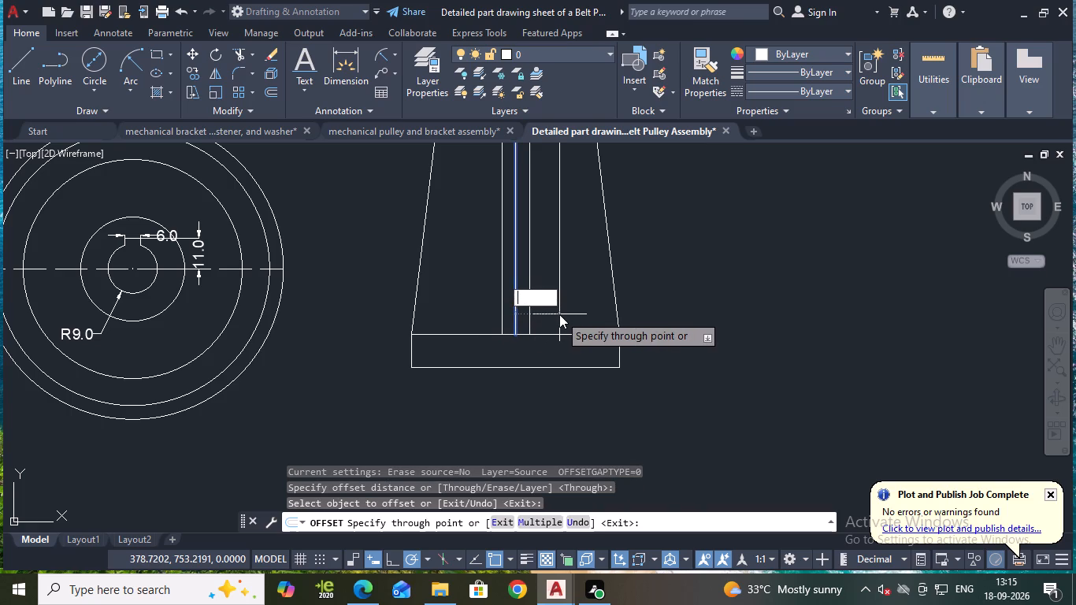
text(23)
key(Return)
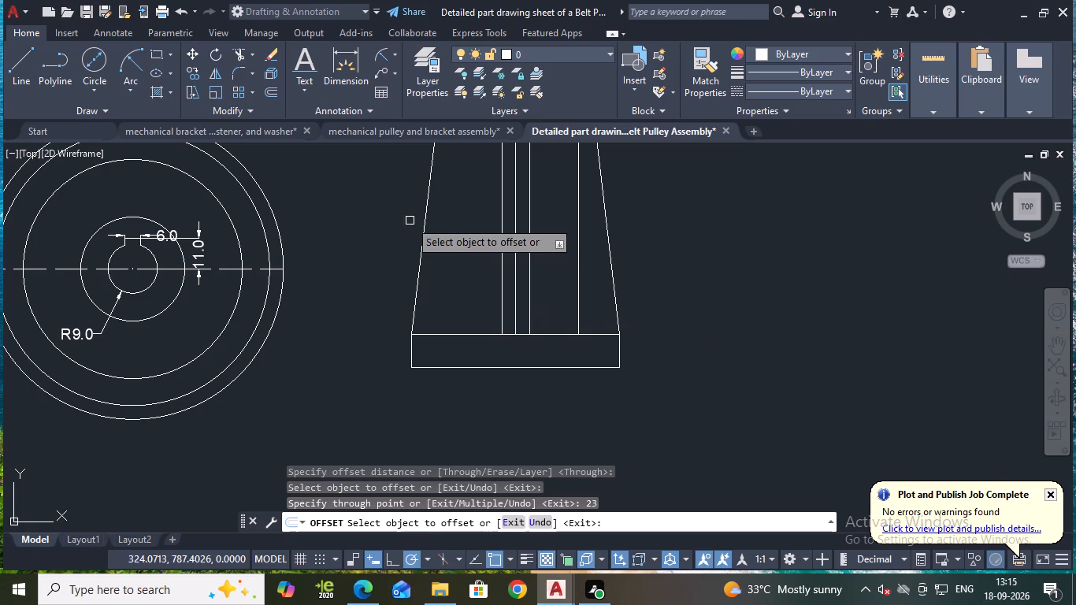
click(521, 314)
click(513, 314)
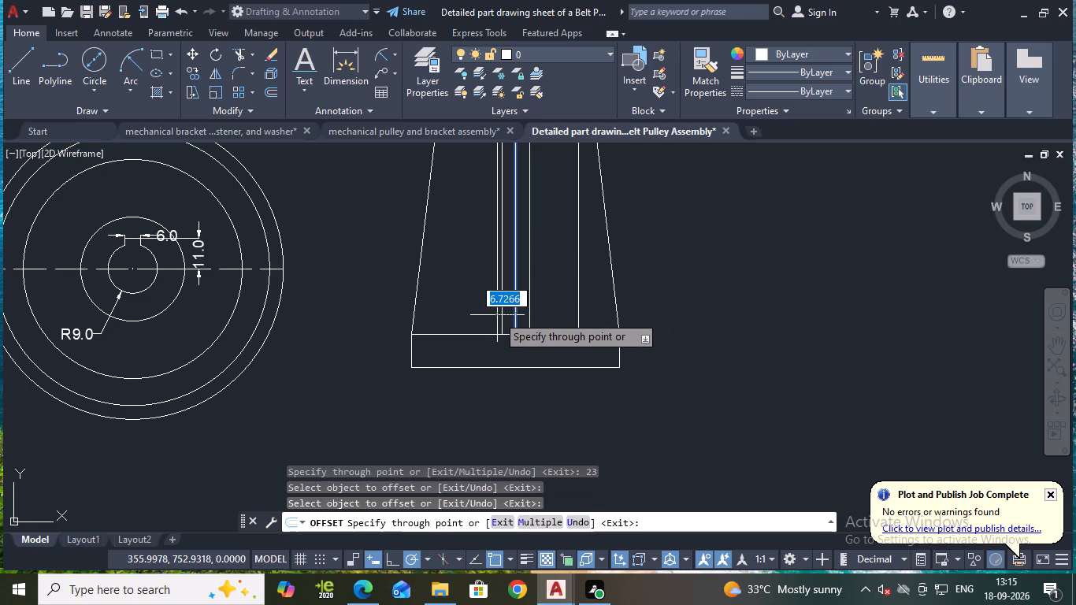
text(23)
key(Return)
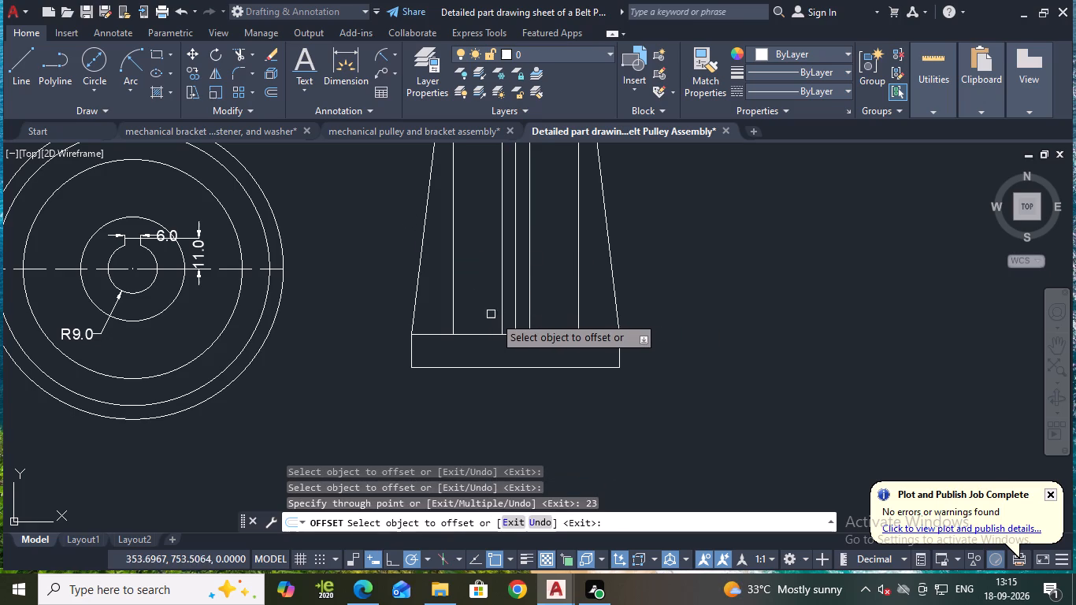
key(Escape)
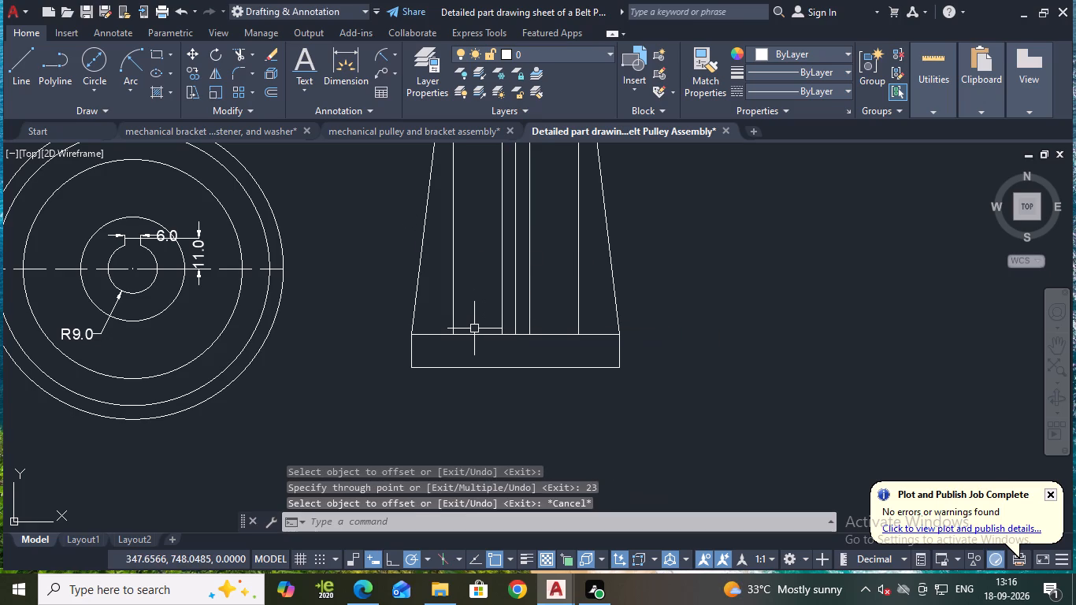
Stretch the left offset vertical line down to the base's bottom edge and trim away its portion above the base.
scroll(472, 343, up, 1)
click(437, 314)
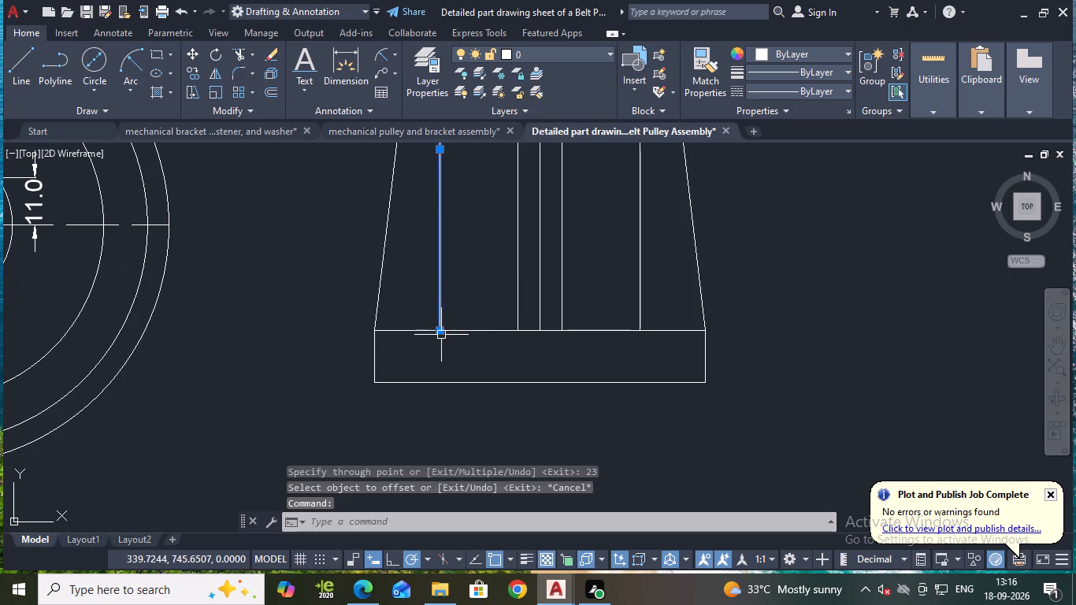
click(438, 334)
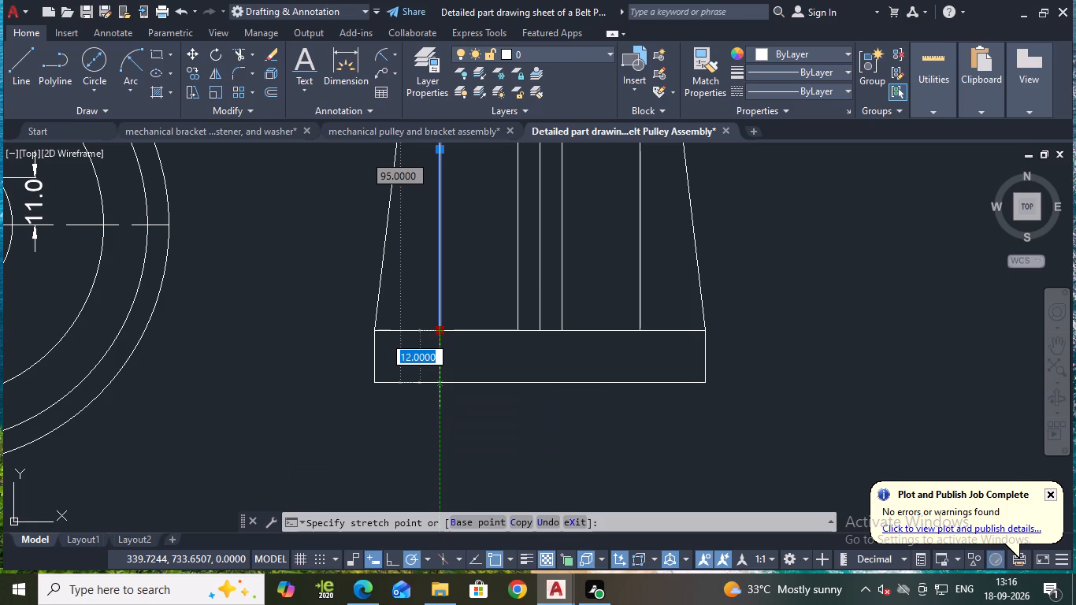
click(440, 381)
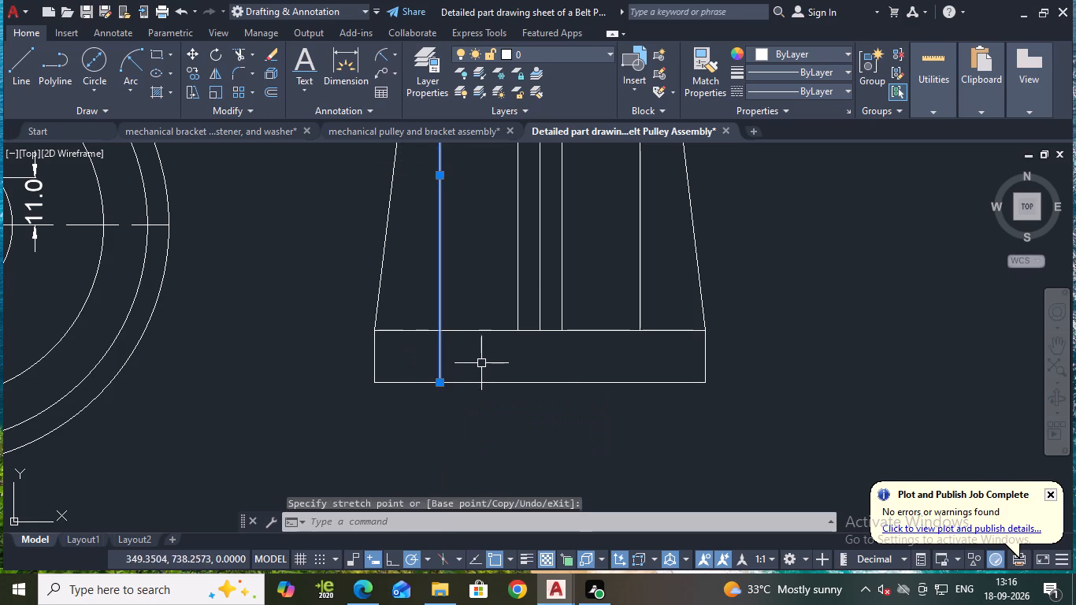
key(Escape)
text(TR)
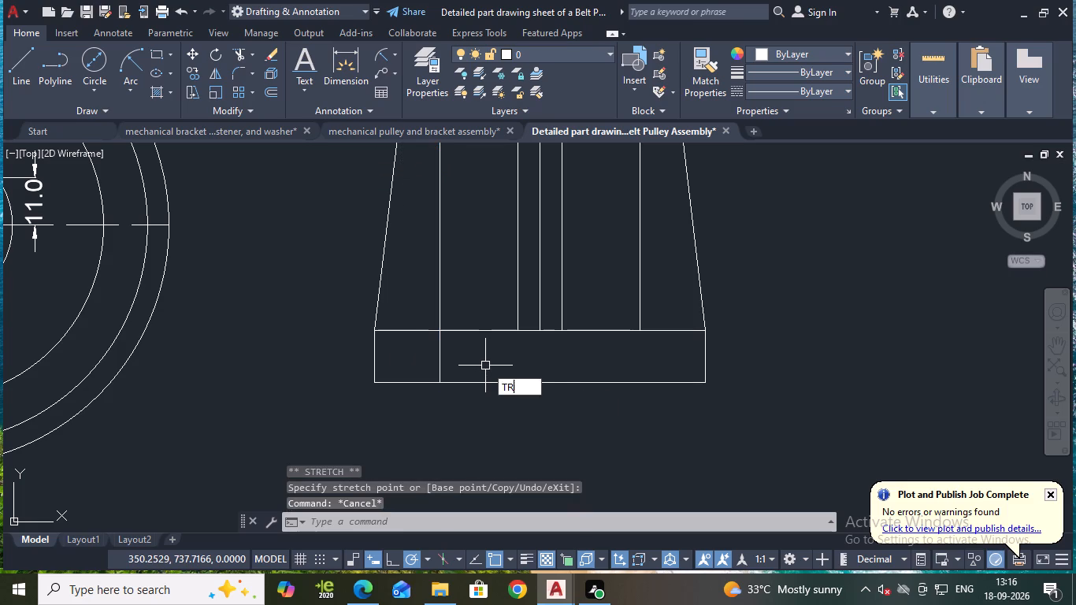
key(Return)
click(441, 321)
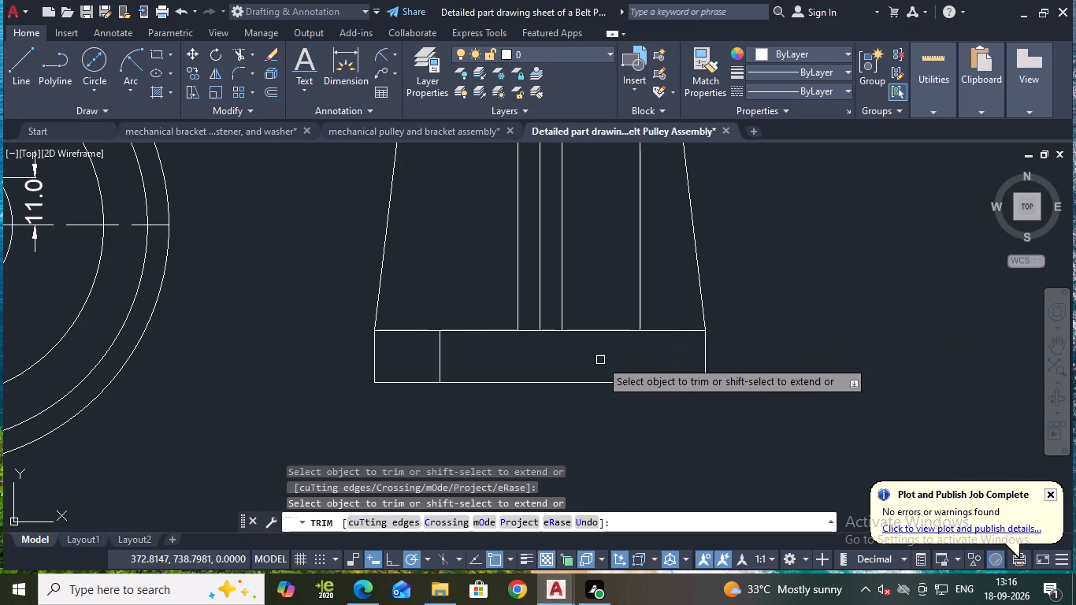
key(Escape)
Stretch the right offset vertical line down to the base's bottom edge and trim away its portion above the base.
click(640, 298)
click(642, 334)
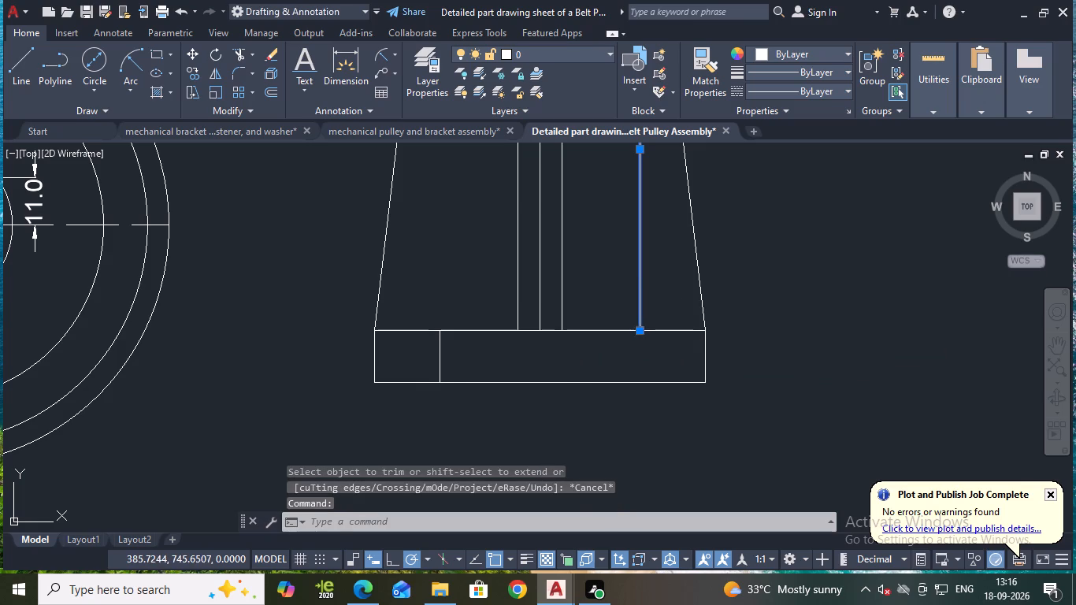
click(640, 380)
key(Escape)
text(TR)
key(Return)
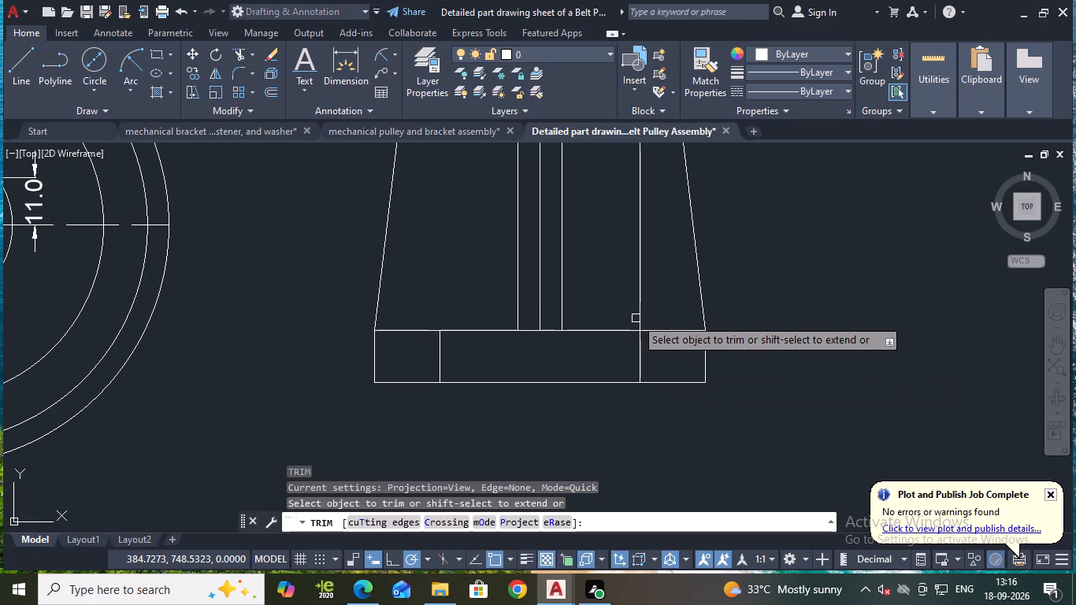
click(639, 317)
key(Escape)
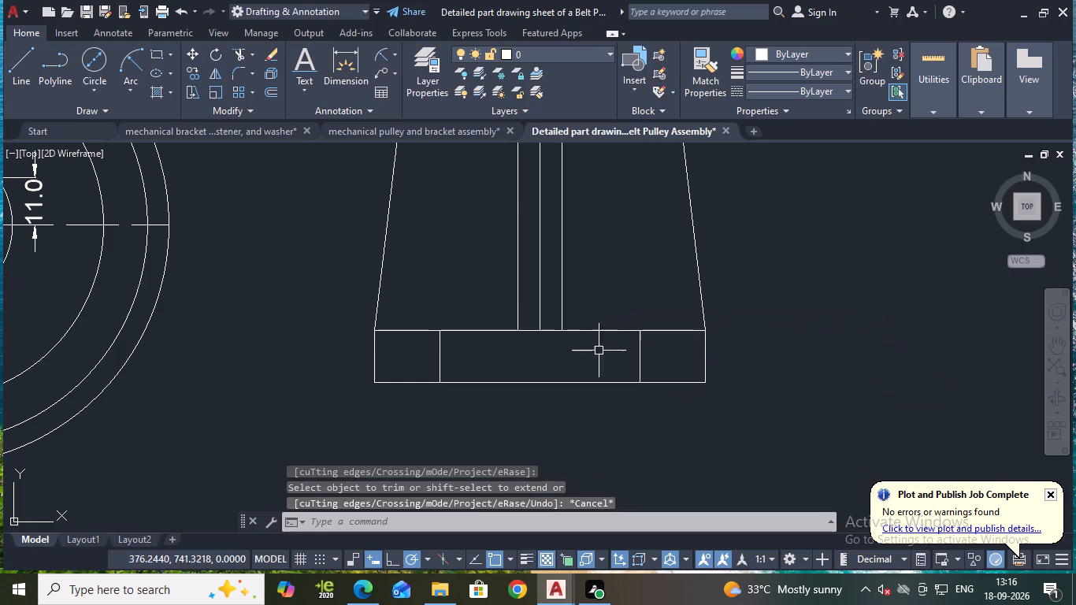
Offset the left vertical line inside the rectangular base by 6 to both sides.
key(o)
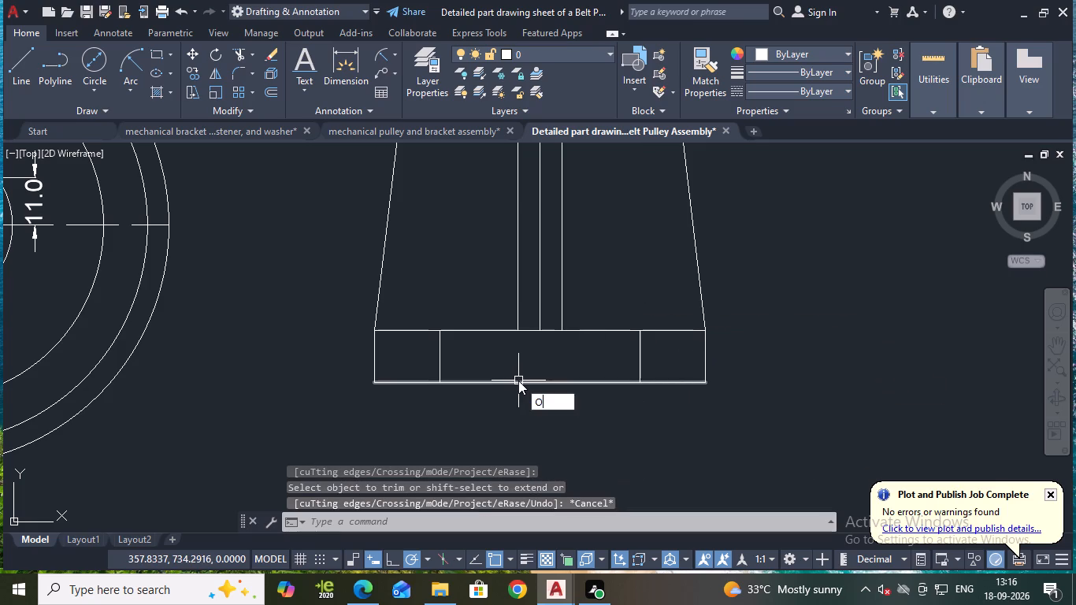
key(Return)
key(Return)
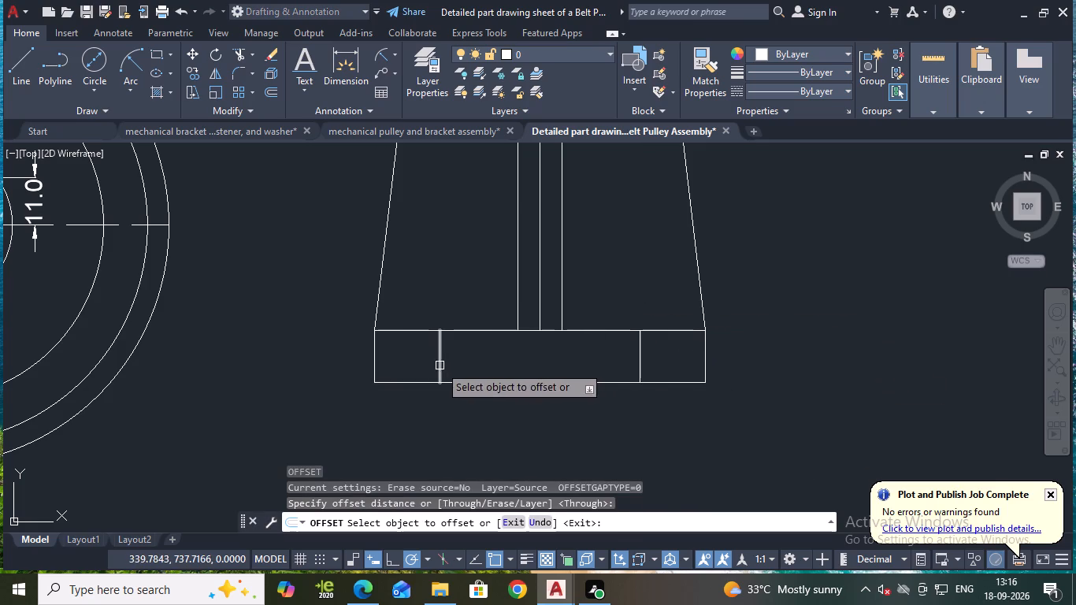
click(440, 366)
key(6)
key(Return)
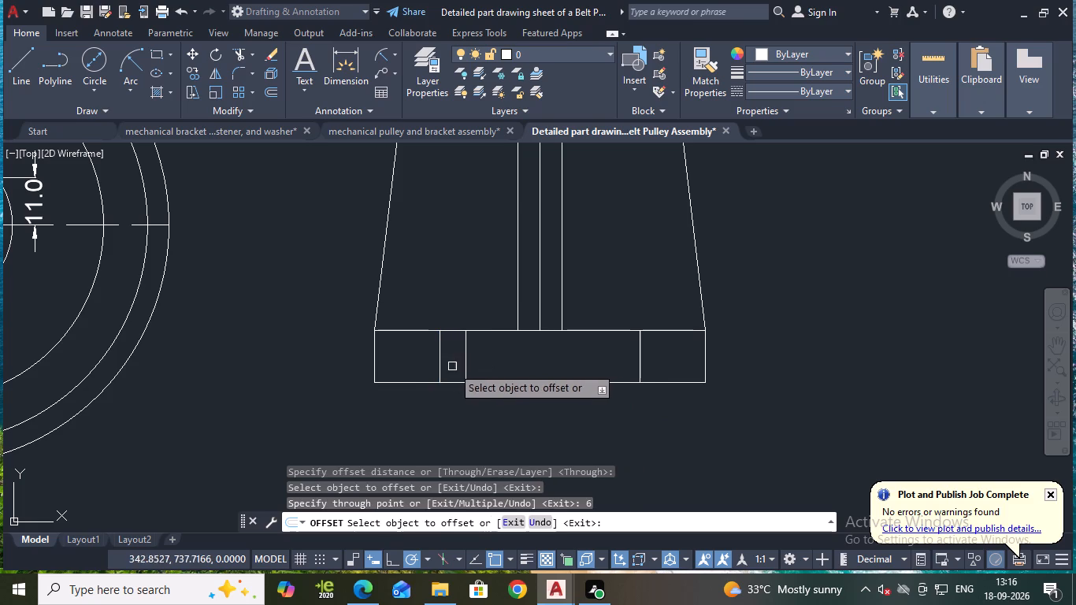
click(439, 366)
key(6)
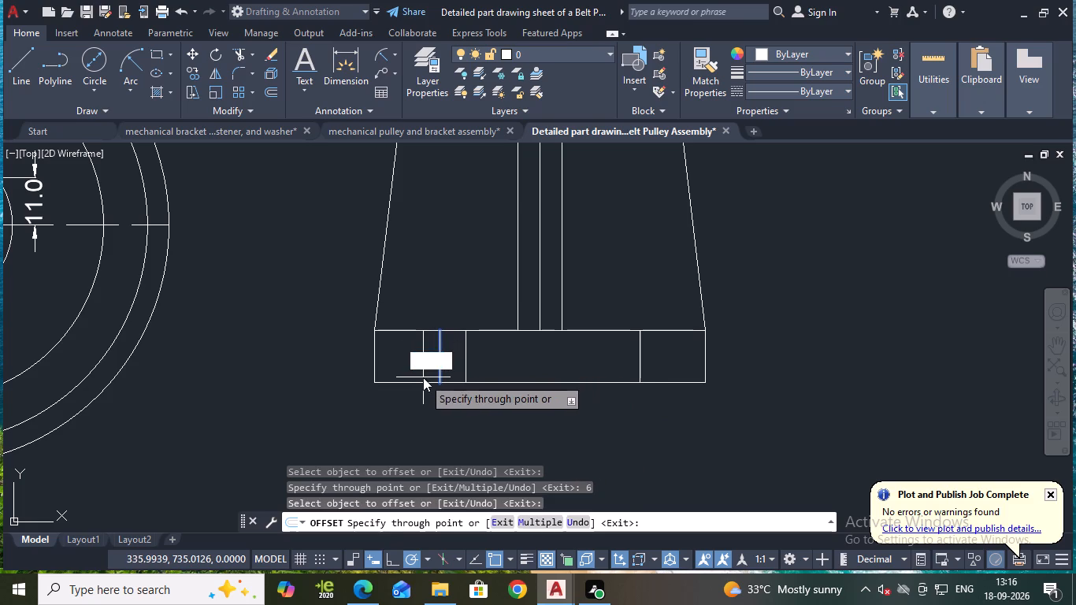
key(Return)
Offset the right vertical line inside the rectangular base by 6 to both sides.
click(640, 363)
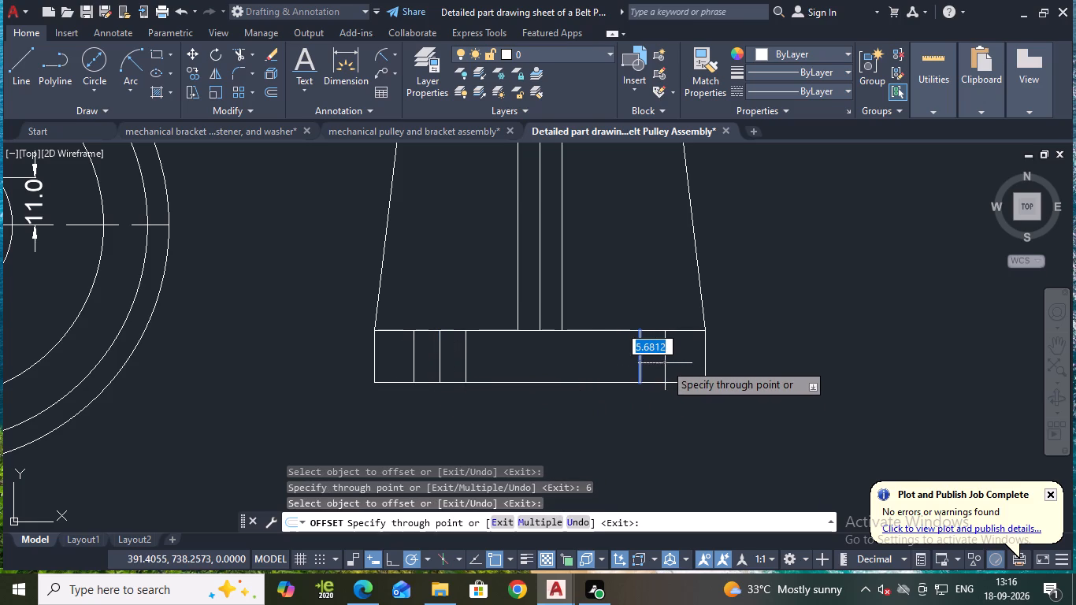
key(6)
key(Return)
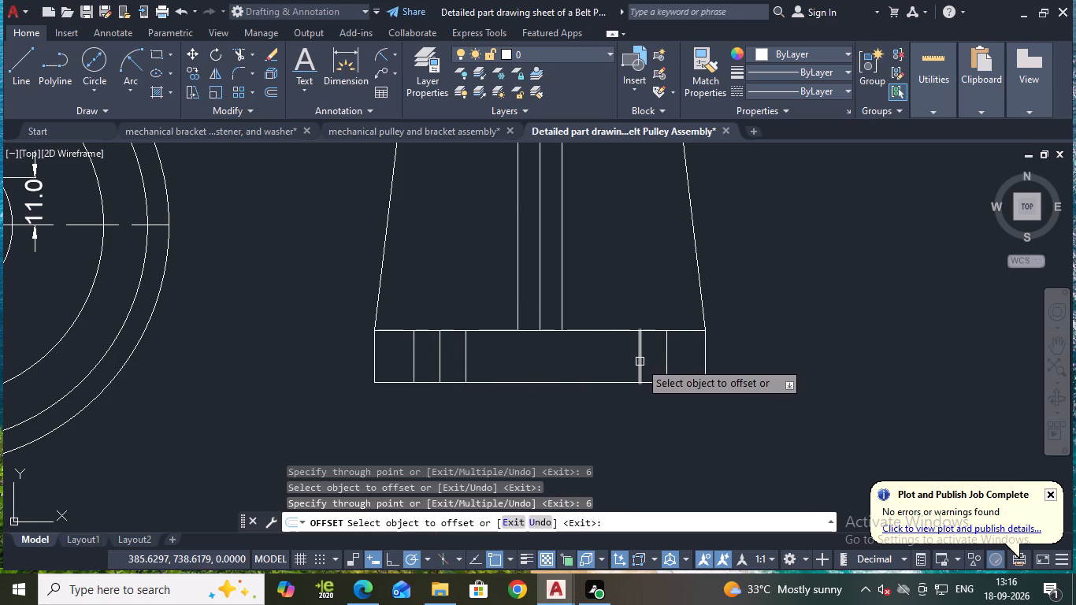
click(640, 362)
key(6)
key(Return)
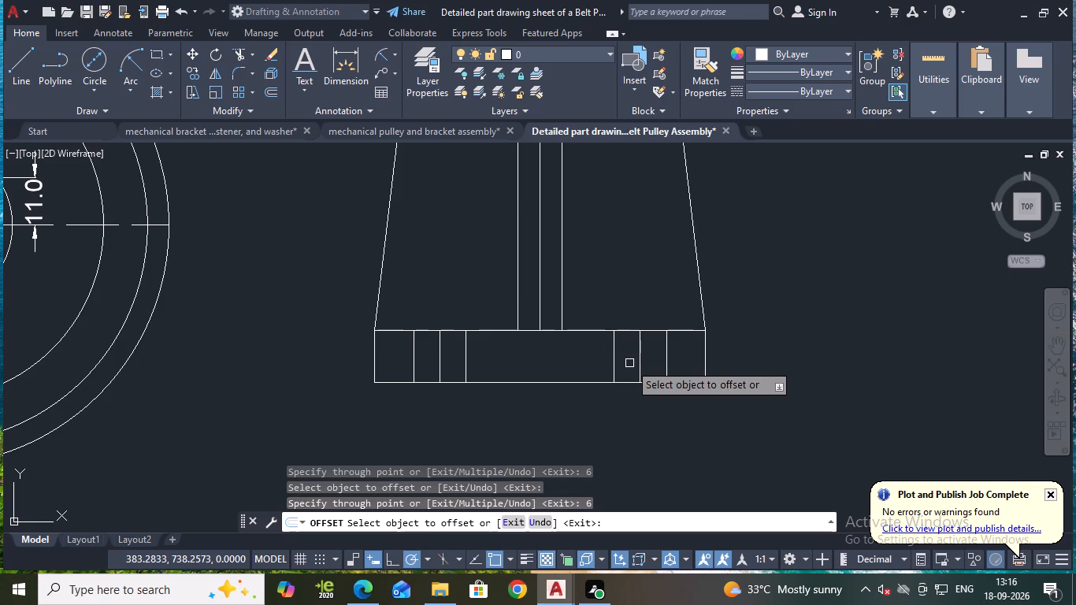
key(Escape)
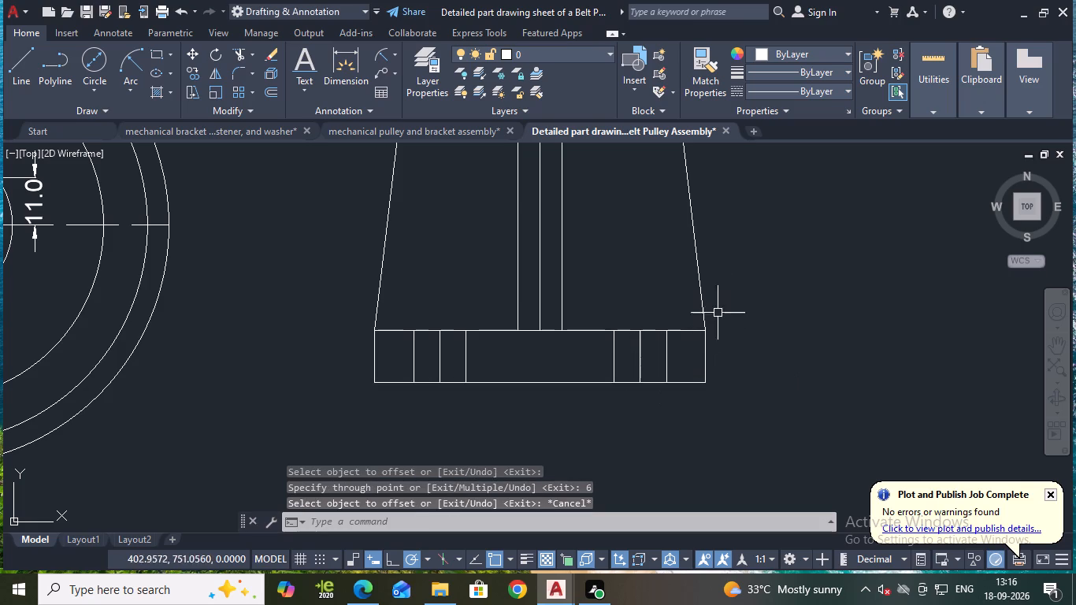
Apply the ACAD_ISO02W100 linetype to the six vertical lines inside the base and the middle vertical line of the rib.
middle_drag(722, 258, 753, 408)
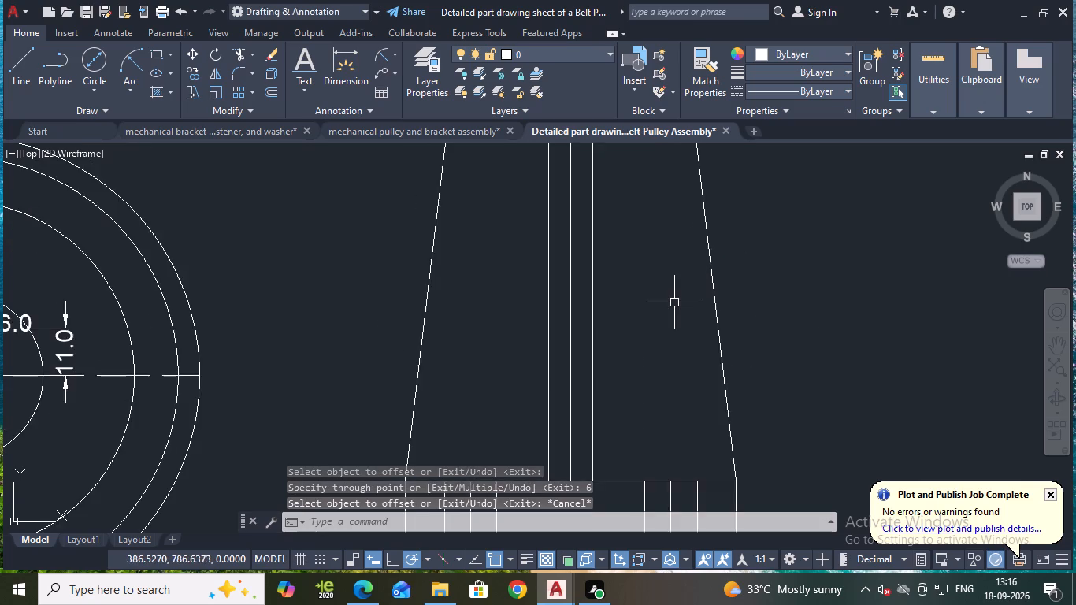
scroll(674, 302, down, 1)
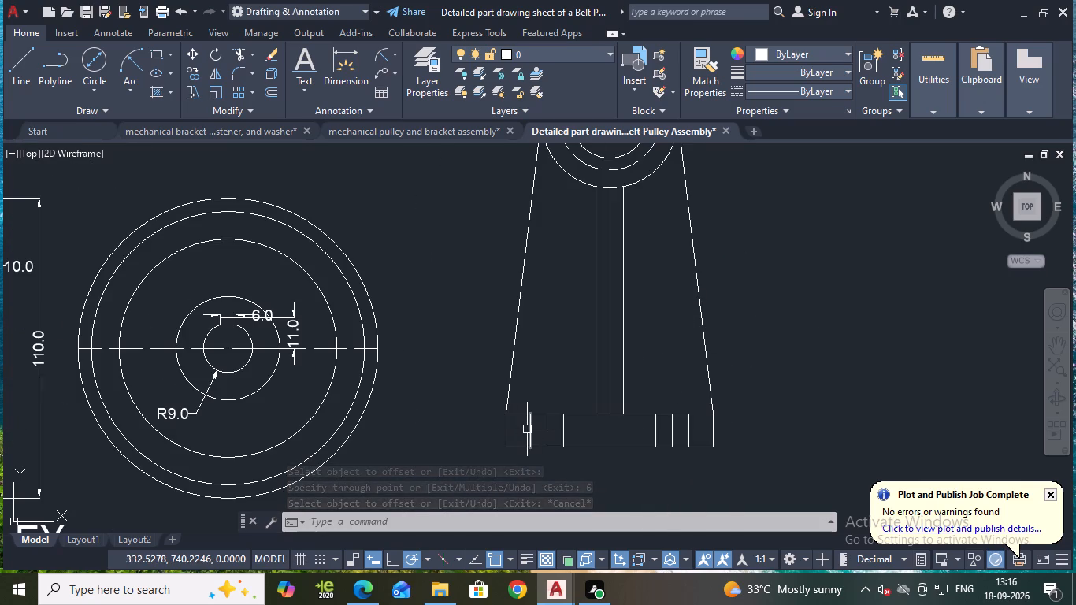
click(527, 429)
click(547, 430)
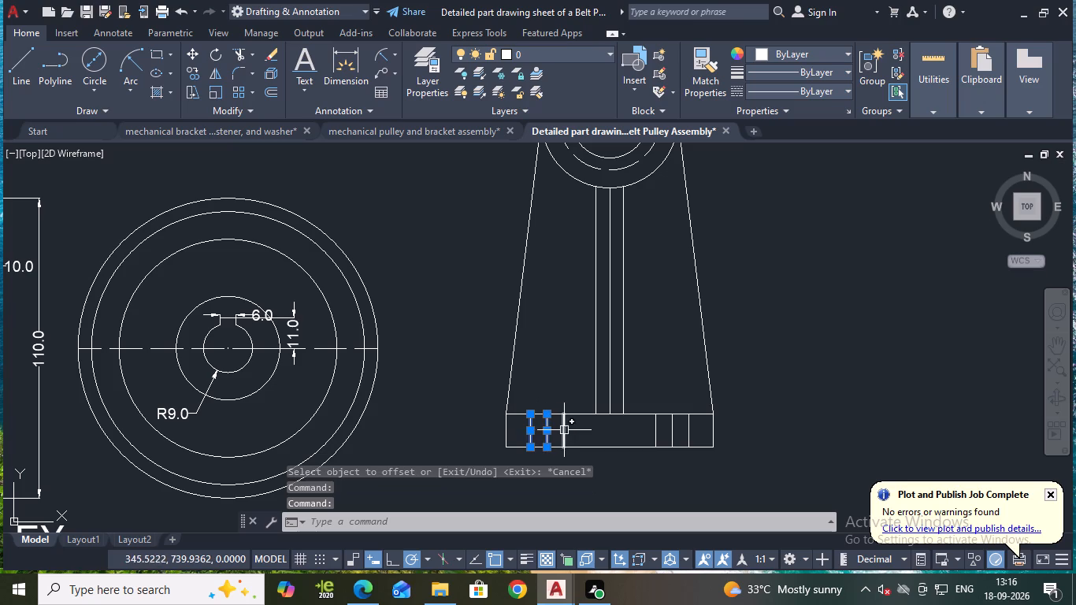
click(564, 430)
click(659, 432)
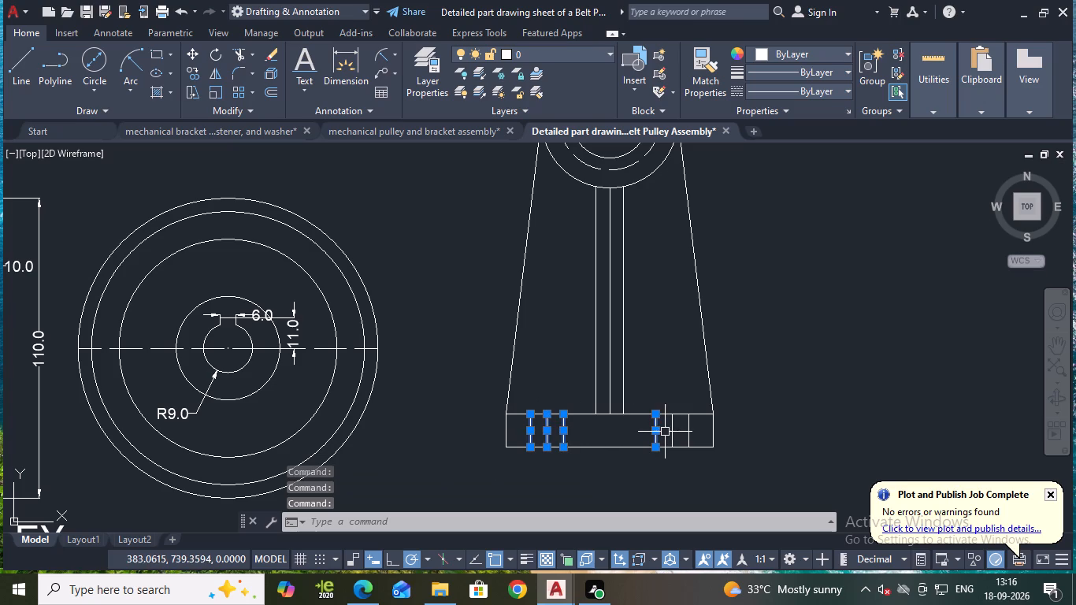
click(674, 432)
click(696, 432)
click(685, 430)
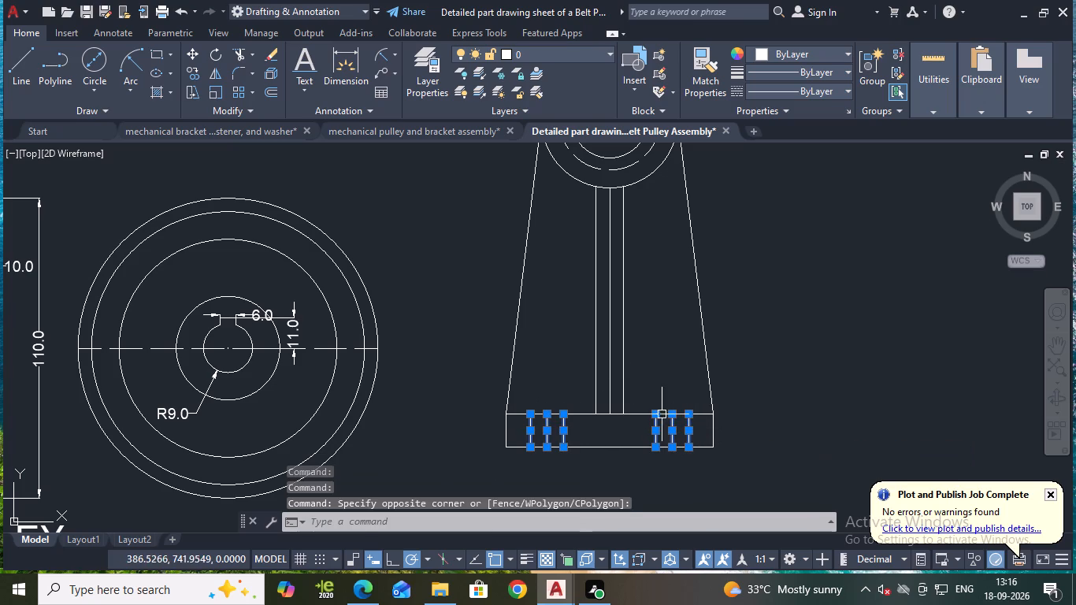
click(611, 333)
click(799, 85)
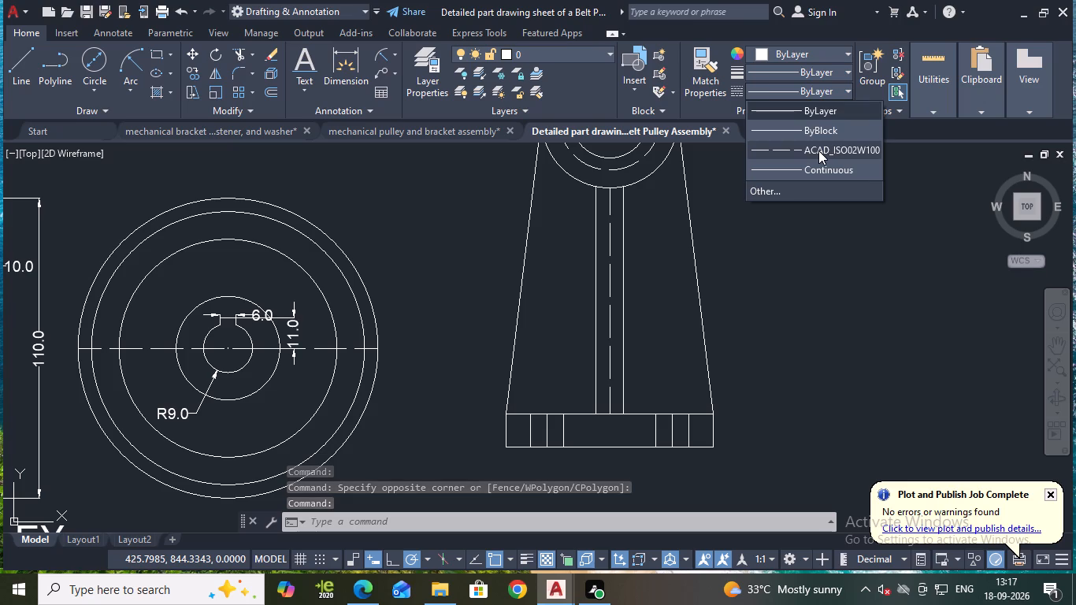
click(818, 150)
key(Escape)
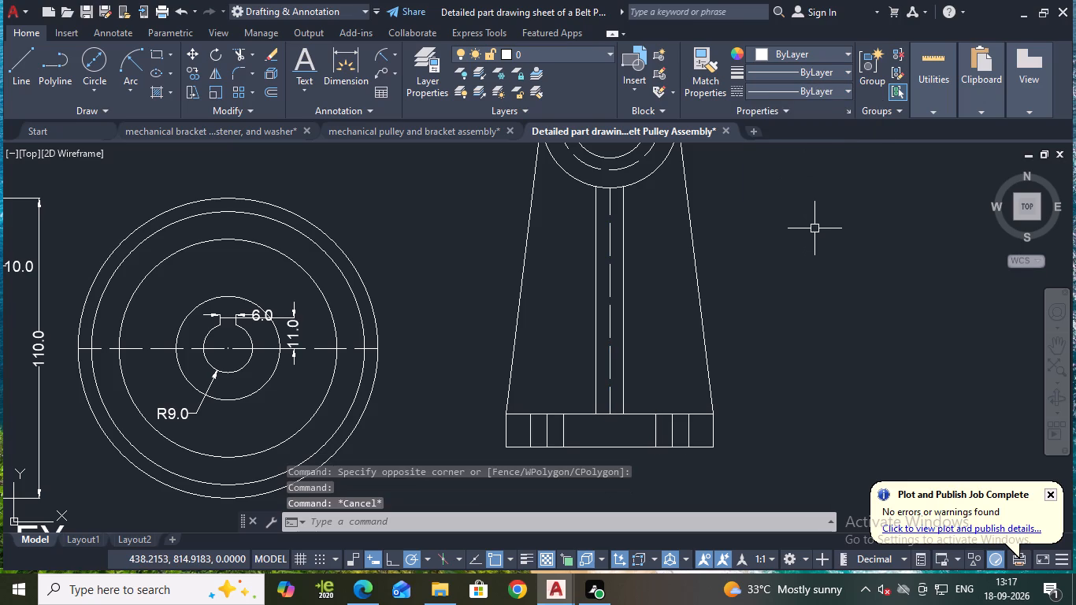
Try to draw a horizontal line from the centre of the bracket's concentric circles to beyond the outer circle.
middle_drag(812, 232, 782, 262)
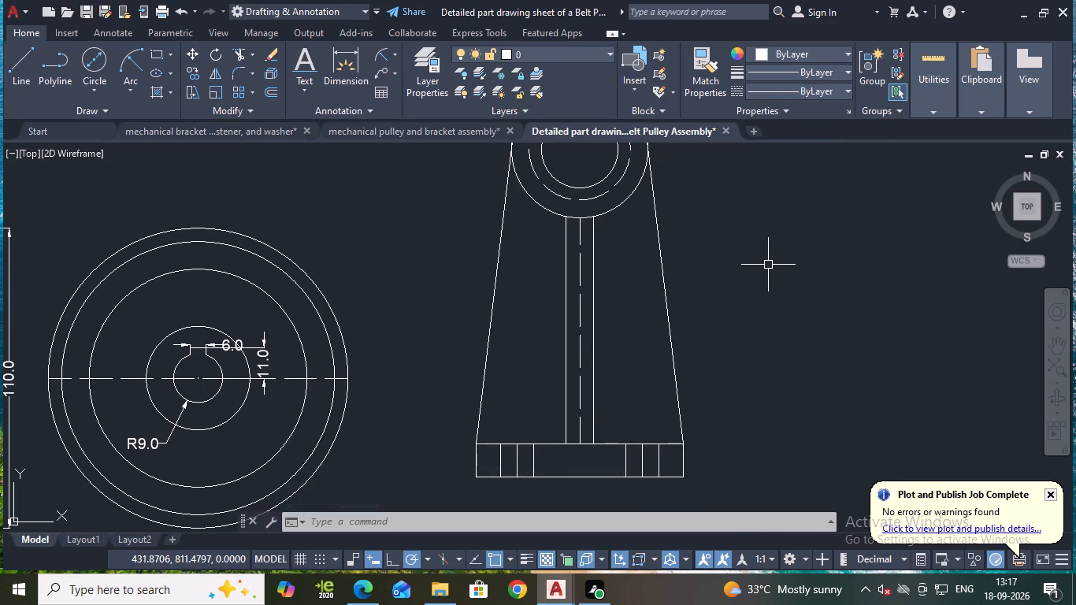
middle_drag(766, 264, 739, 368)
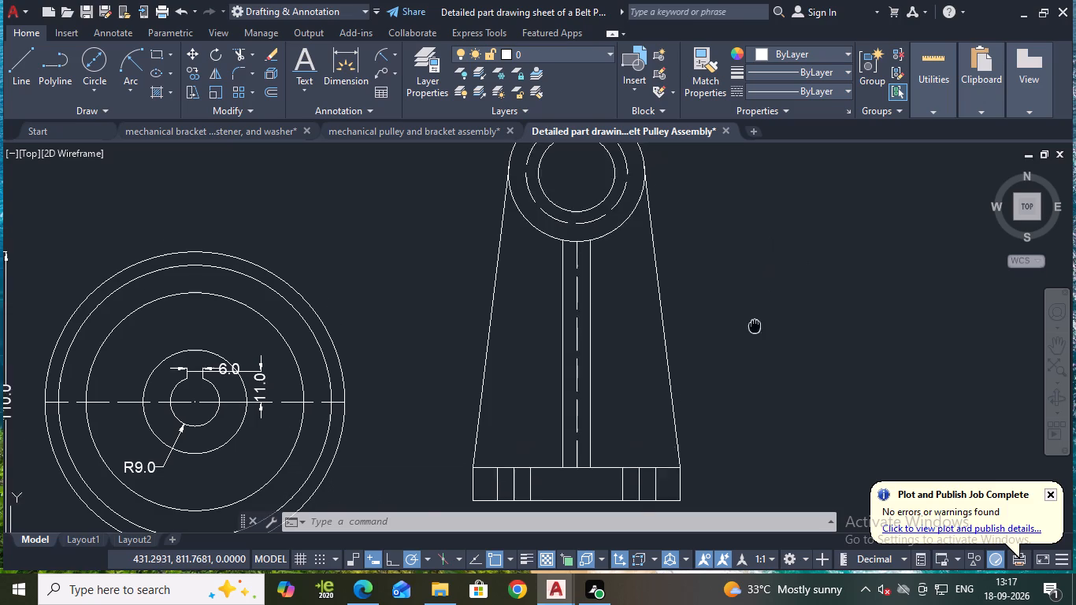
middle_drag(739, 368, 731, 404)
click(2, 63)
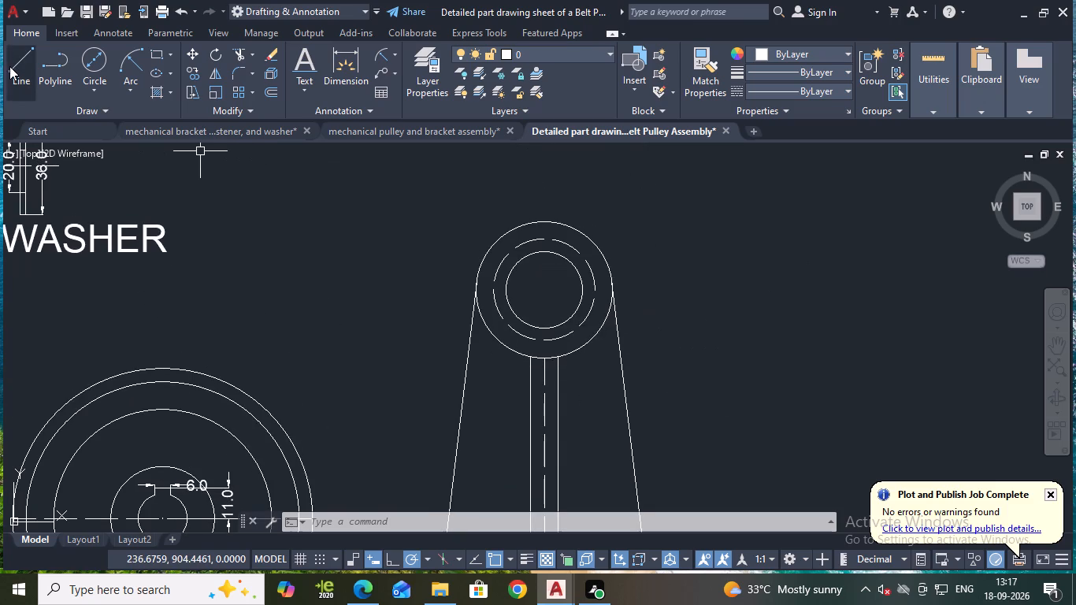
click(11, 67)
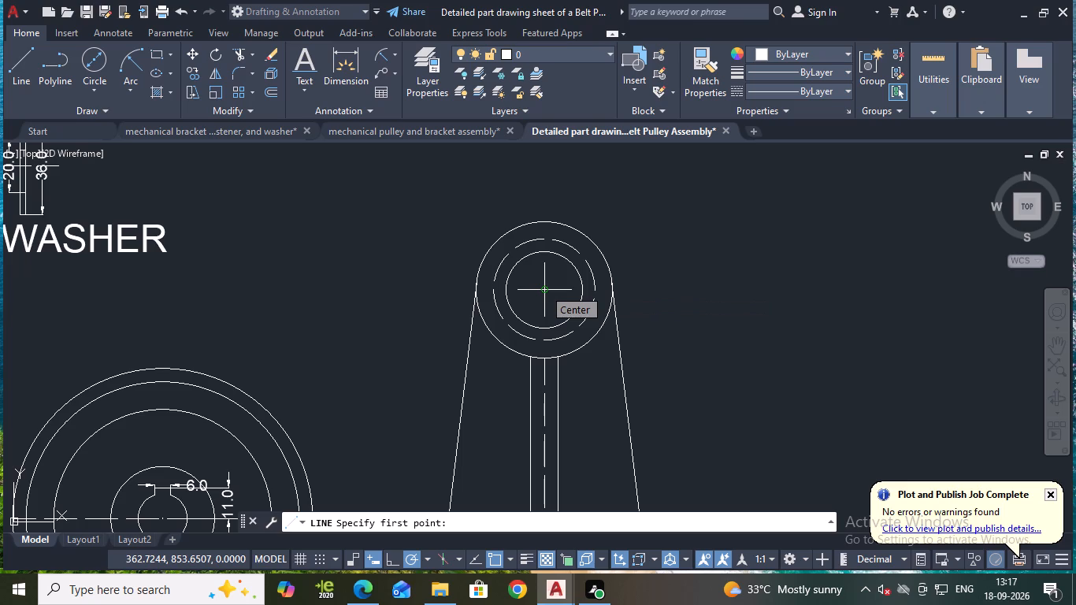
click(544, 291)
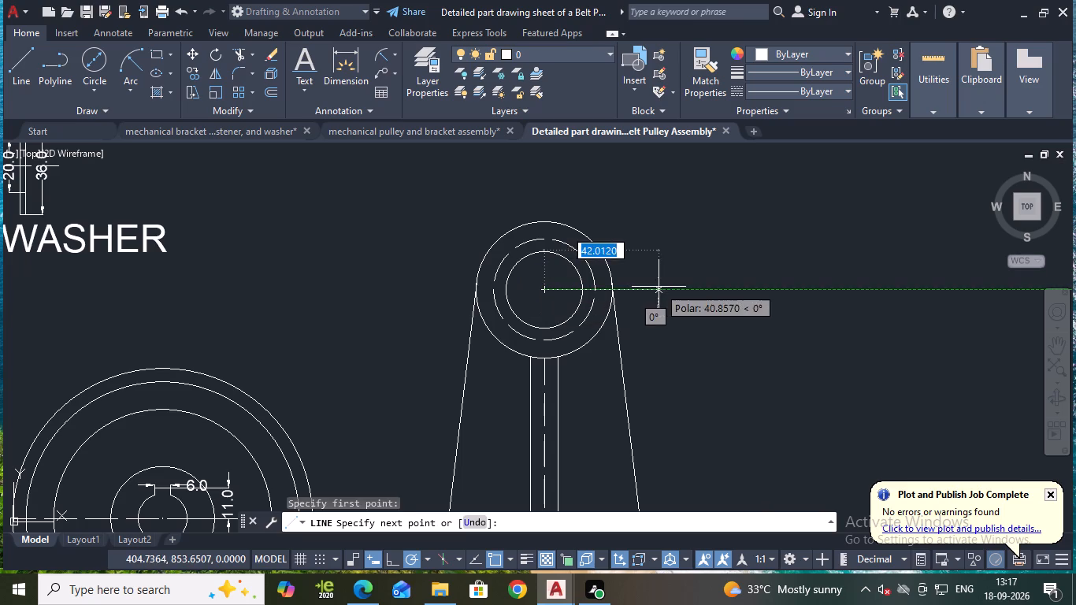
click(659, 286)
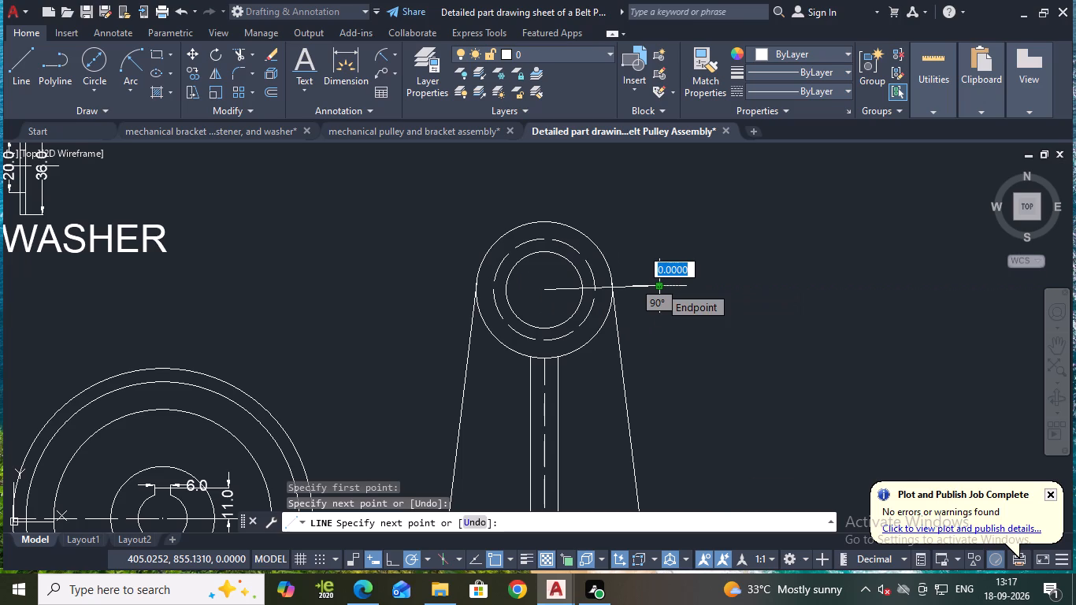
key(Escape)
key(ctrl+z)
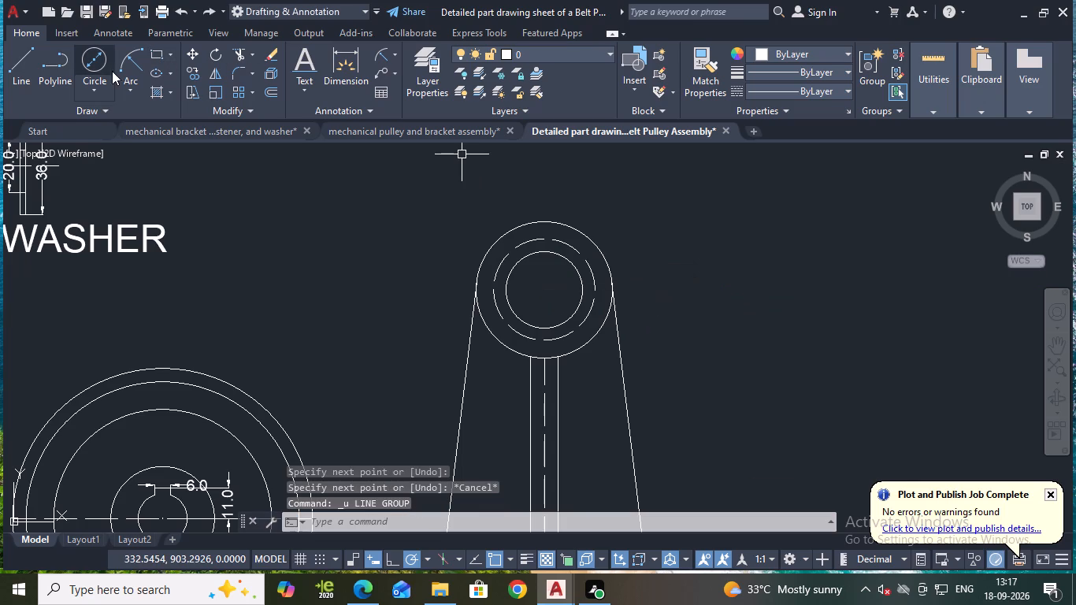
Draw a horizontal line about 47 long from the concentric circles' centre rightward past the outer circle.
click(17, 54)
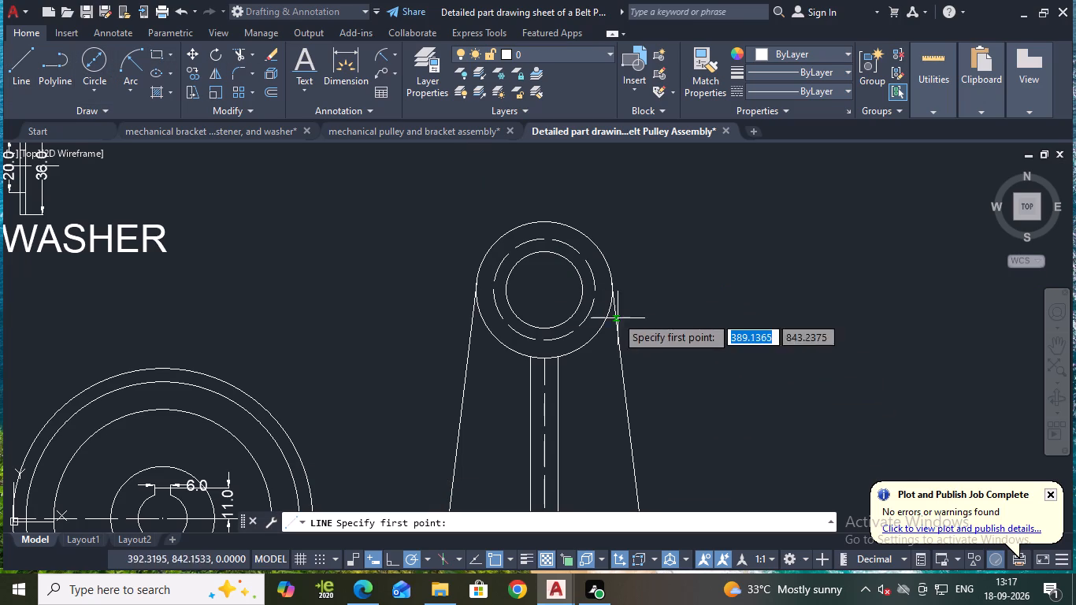
click(544, 290)
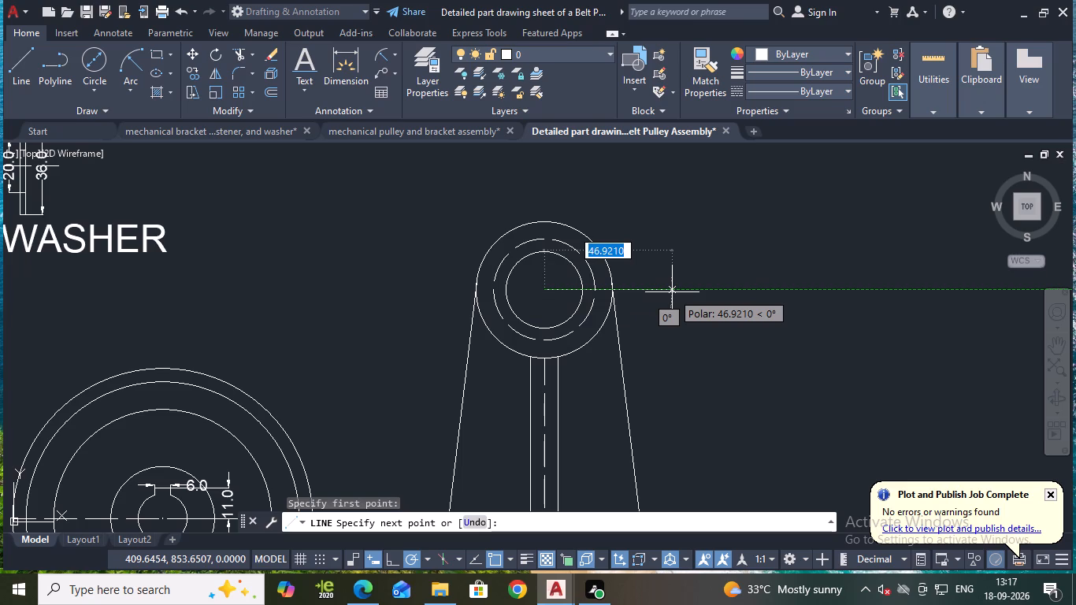
click(672, 292)
key(Escape)
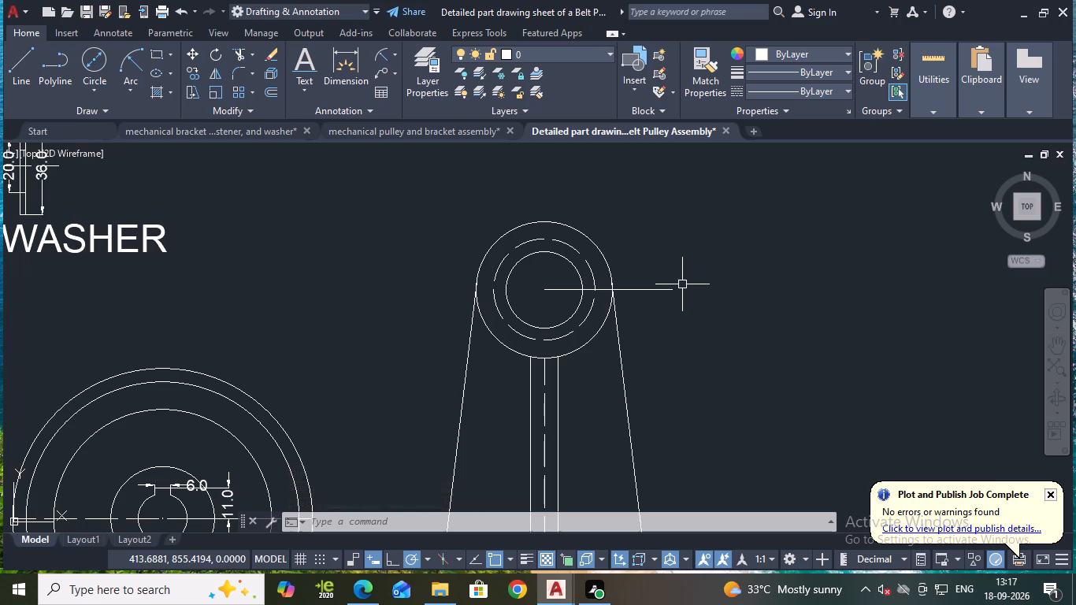
key(Escape)
Offset the horizontal line through the bracket's circle centre upward by 29.
key(o)
key(Return)
key(Return)
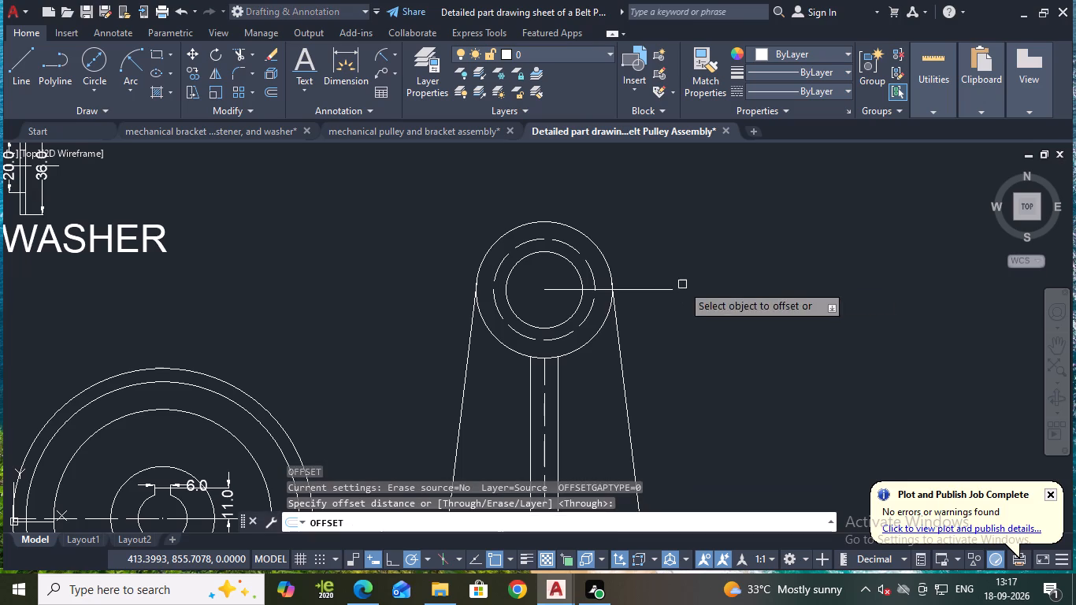
click(641, 287)
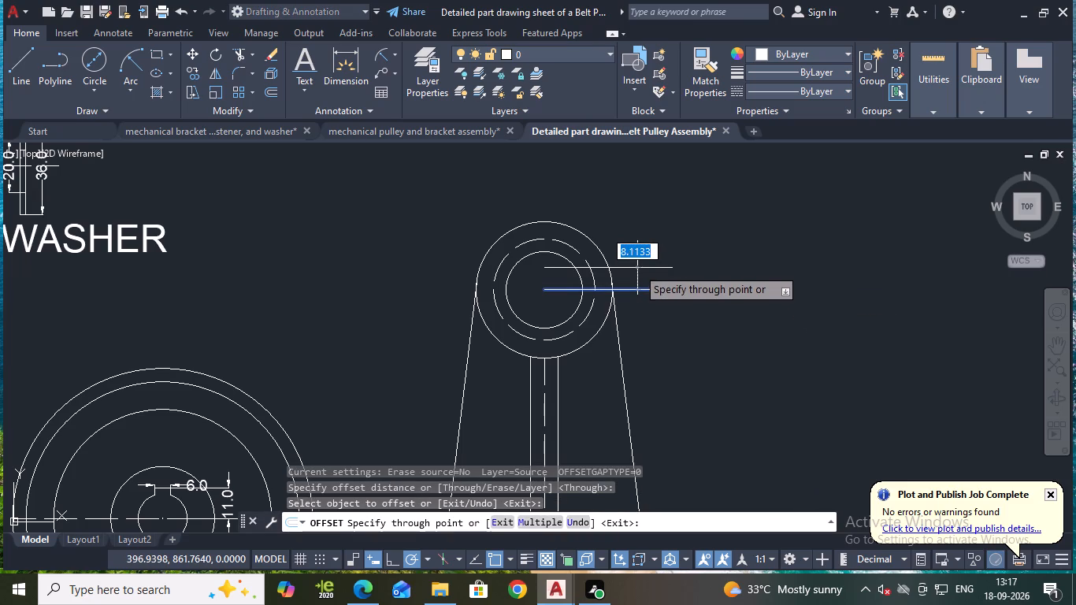
text(29)
key(Return)
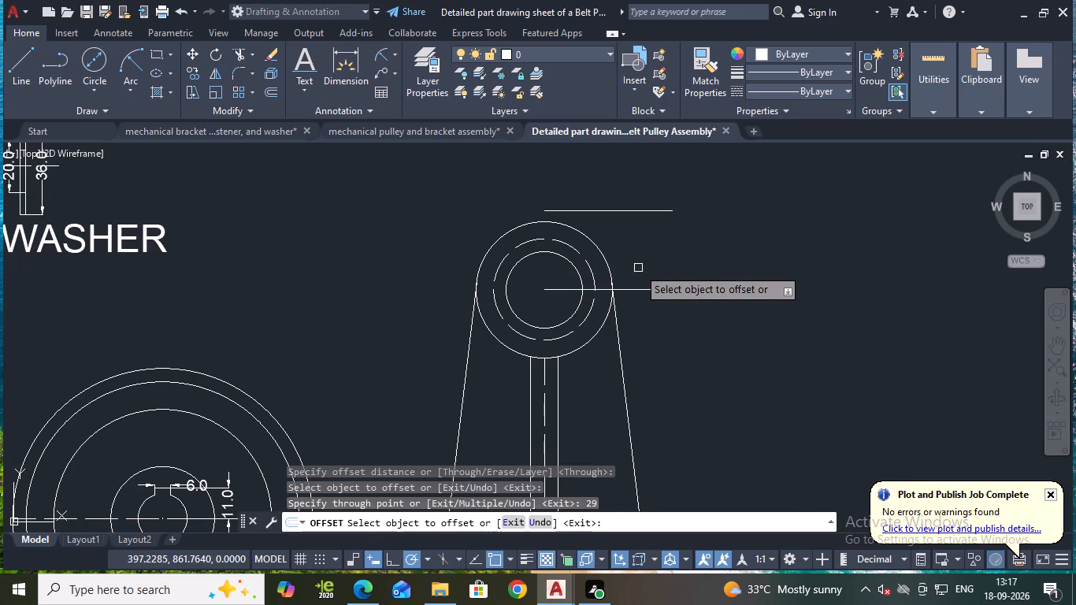
key(Escape)
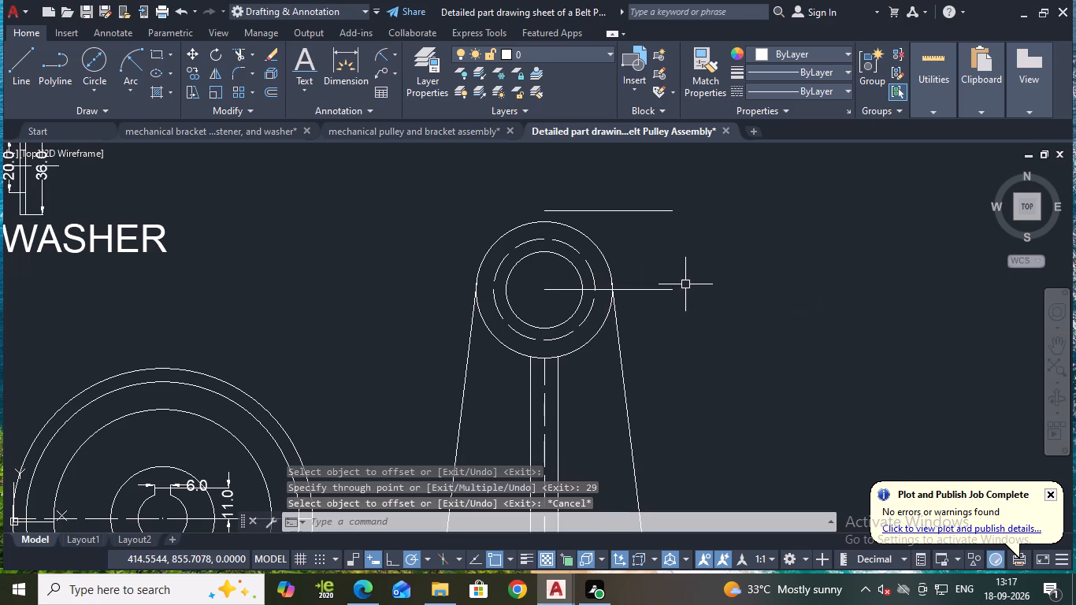
Erase the original horizontal line running from the centre of the concentric circles.
click(640, 291)
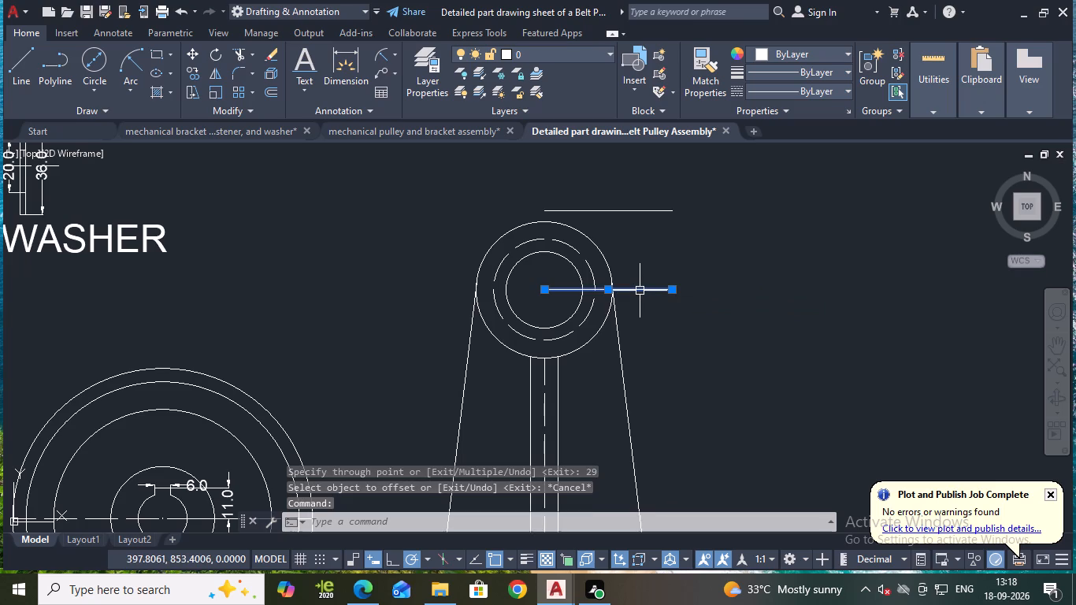
key(e)
key(Return)
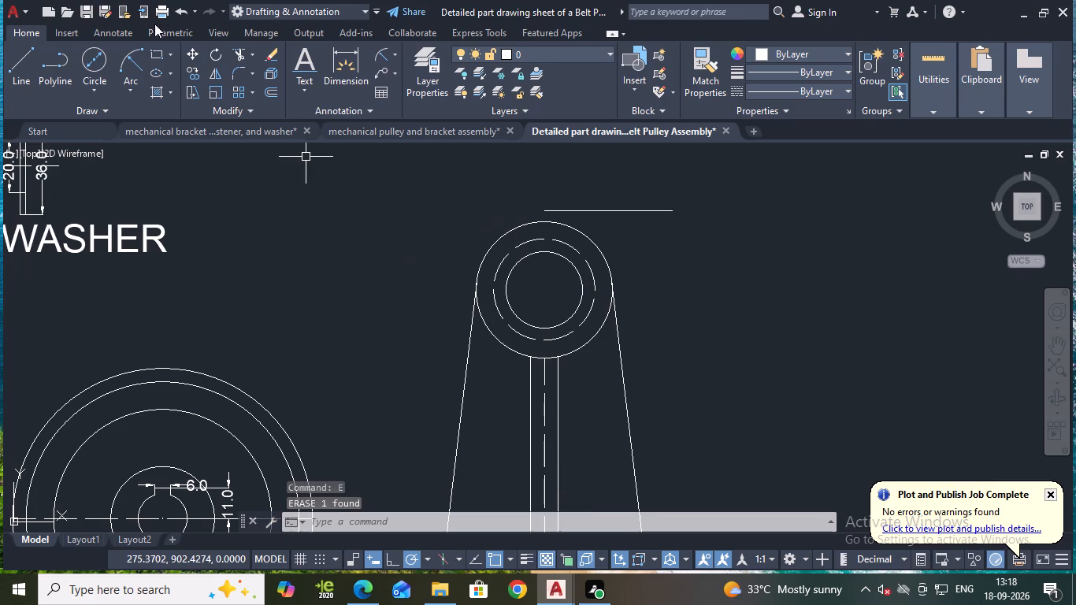
Draw a vertical line about 39 long from the concentric circles' centre upward past the offset horizontal line.
click(13, 58)
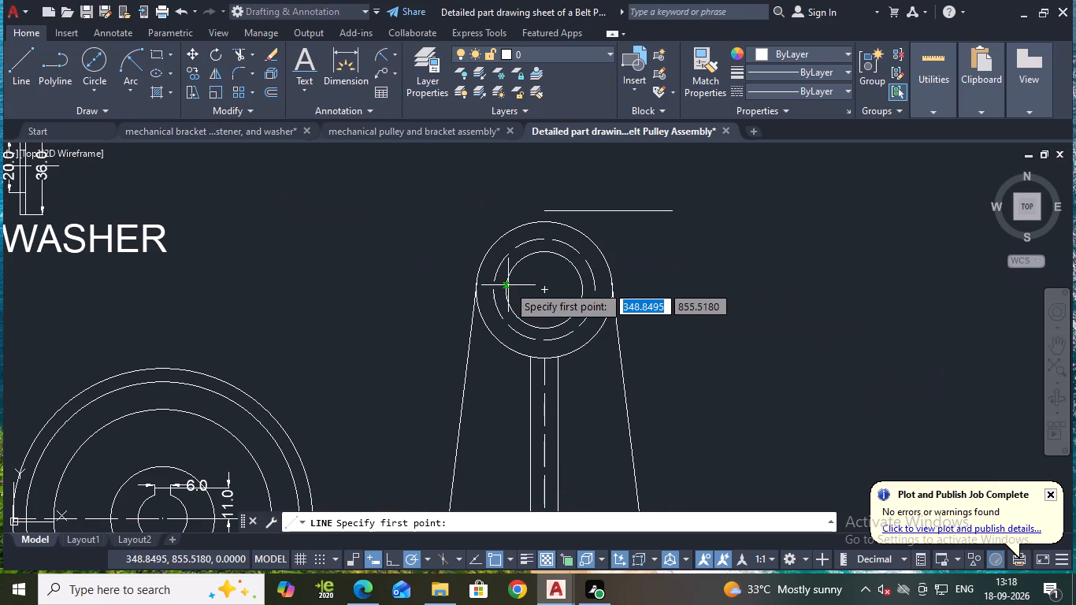
click(547, 291)
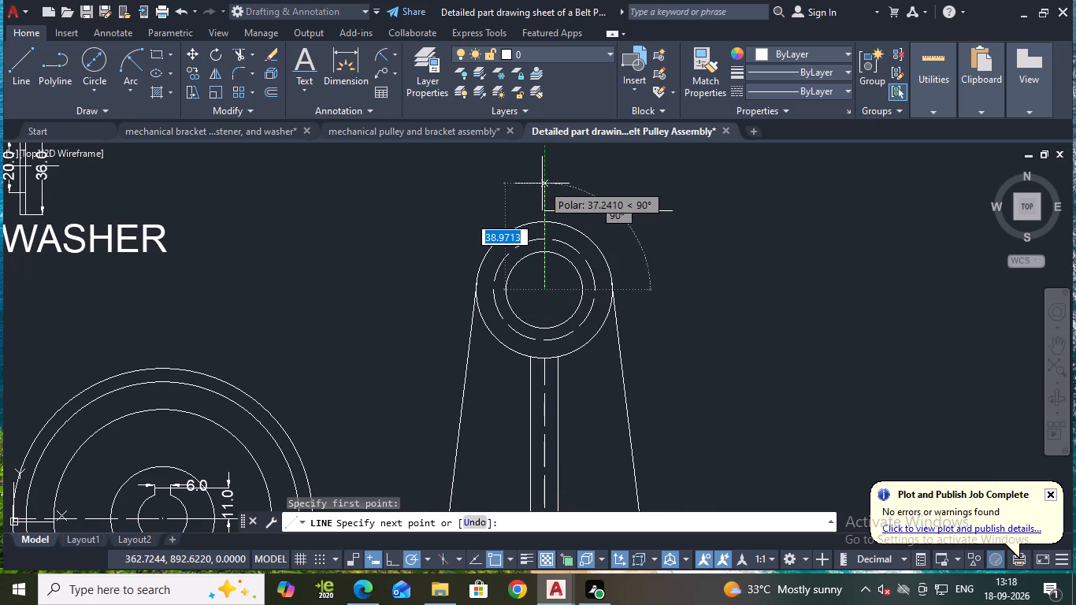
click(542, 184)
key(Escape)
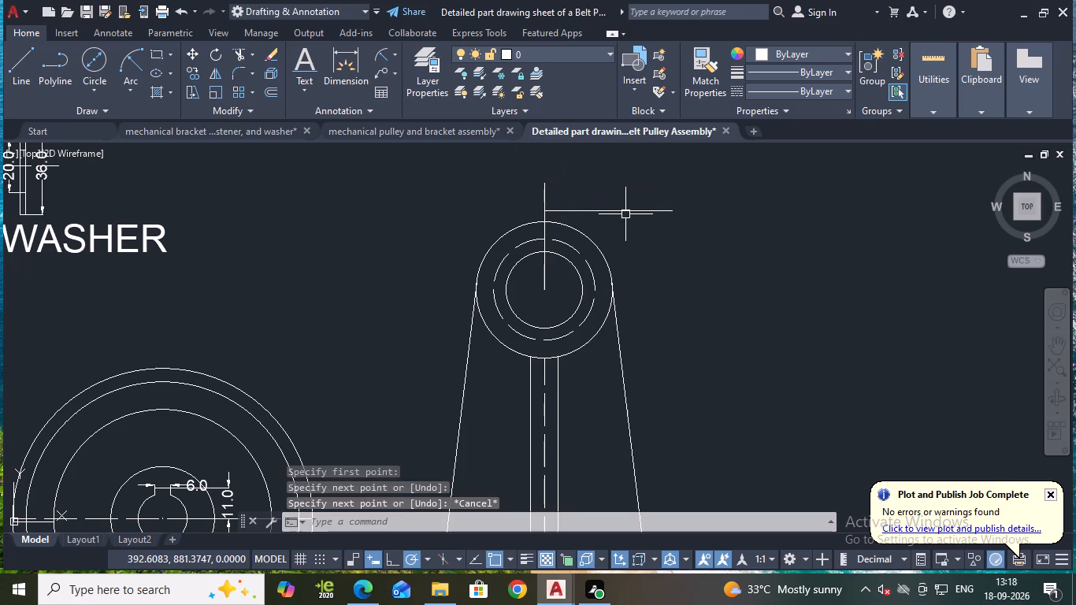
Offset the vertical line above the circles' centre by 10 to both sides.
key(o)
key(Return)
key(Return)
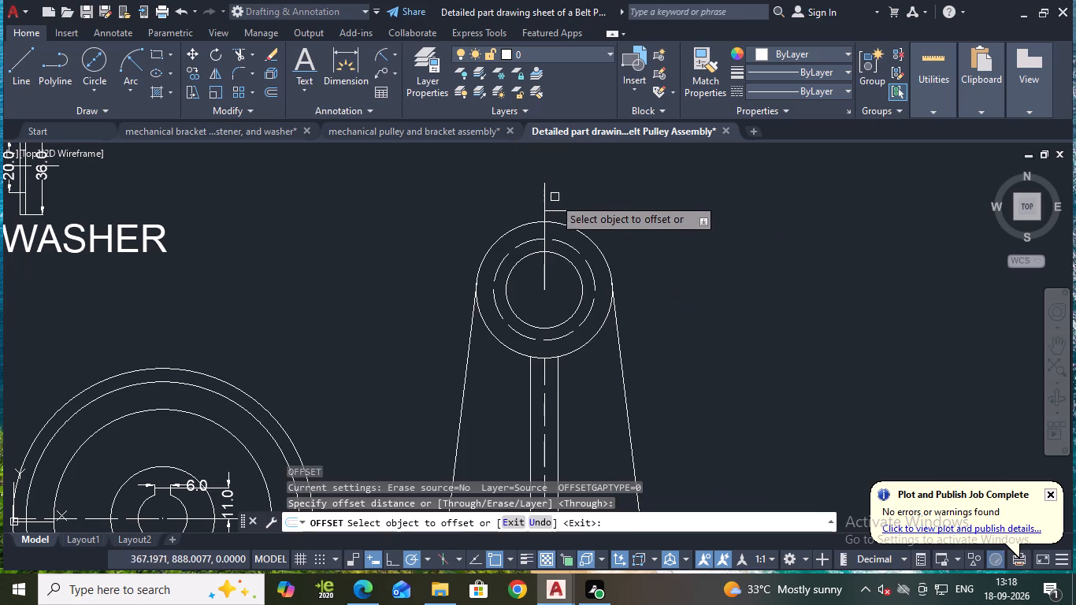
click(544, 201)
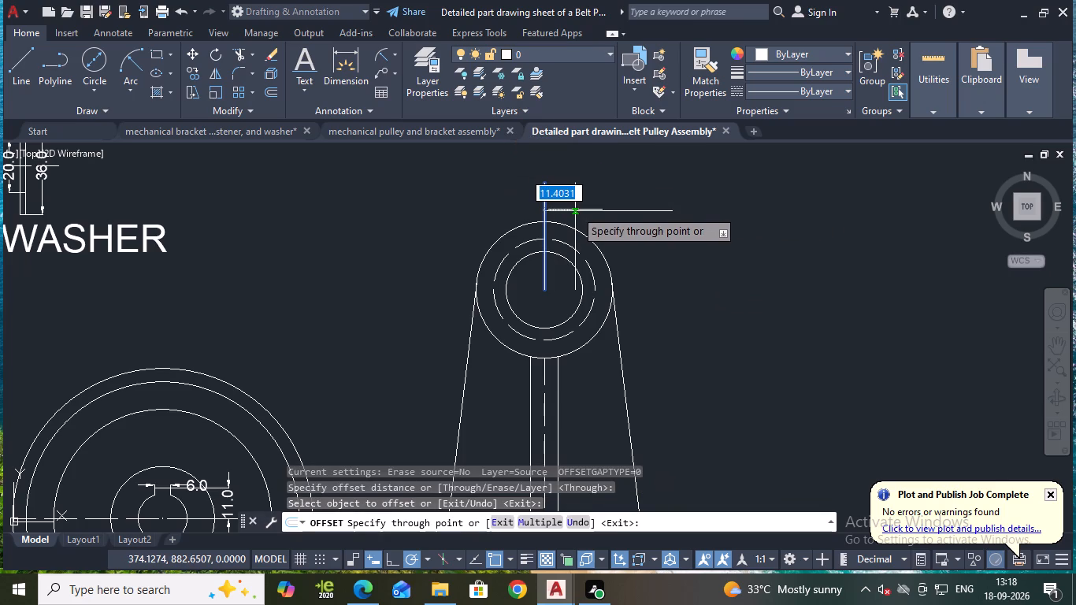
key(1)
key(0)
key(Return)
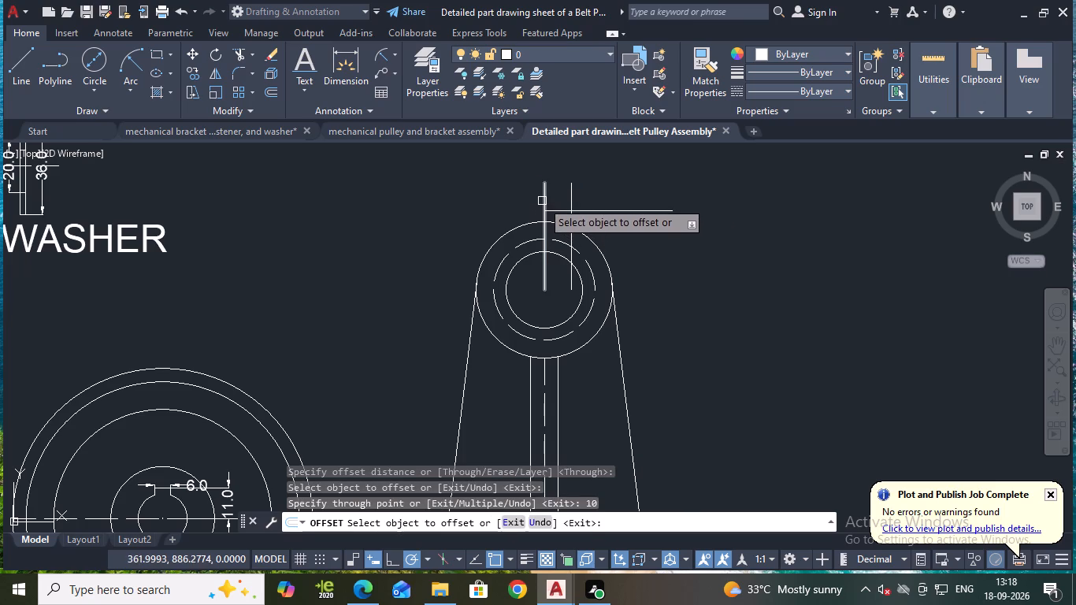
click(542, 201)
text(10)
key(Return)
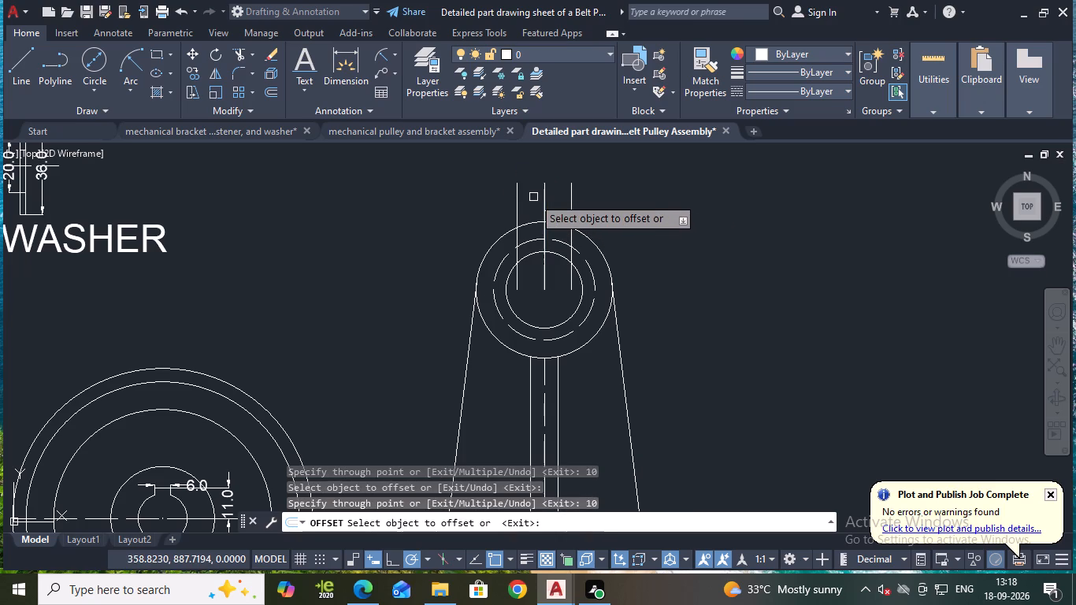
key(Escape)
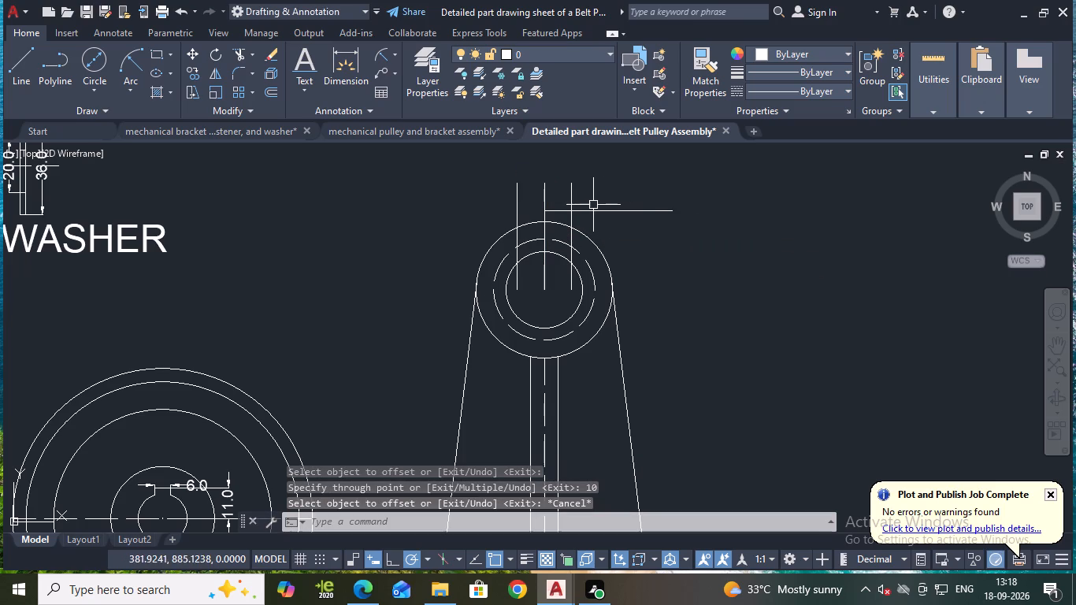
Stretch the left end of the horizontal line above the circles to the left offset vertical line.
click(591, 211)
click(540, 213)
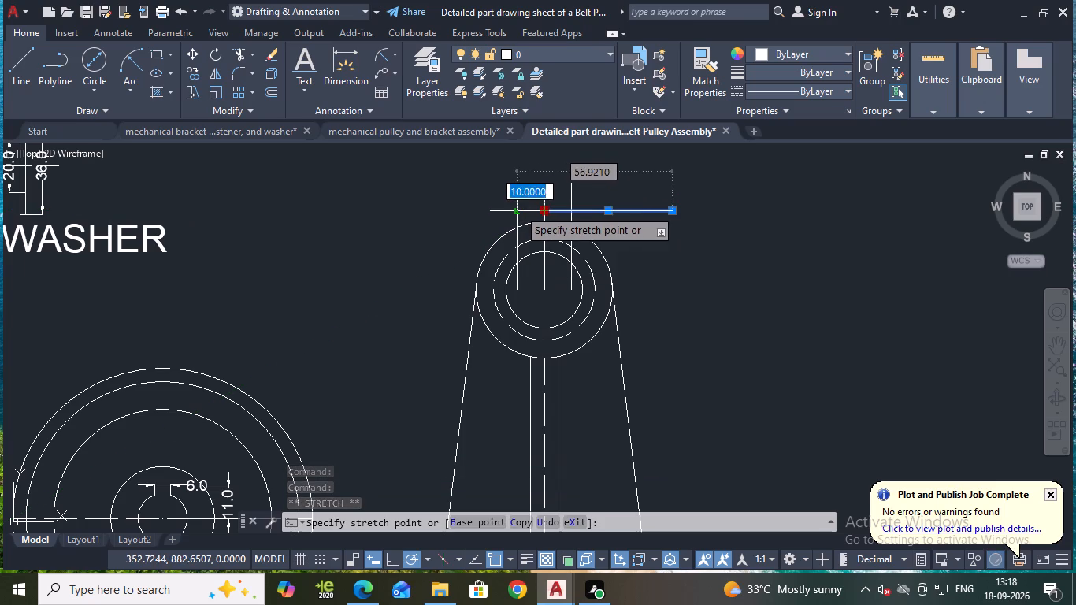
click(518, 209)
key(Escape)
Trim the line ends protruding beyond the small boss outline and the three vertical lines between the outer and dashed circles.
key(t)
key(r)
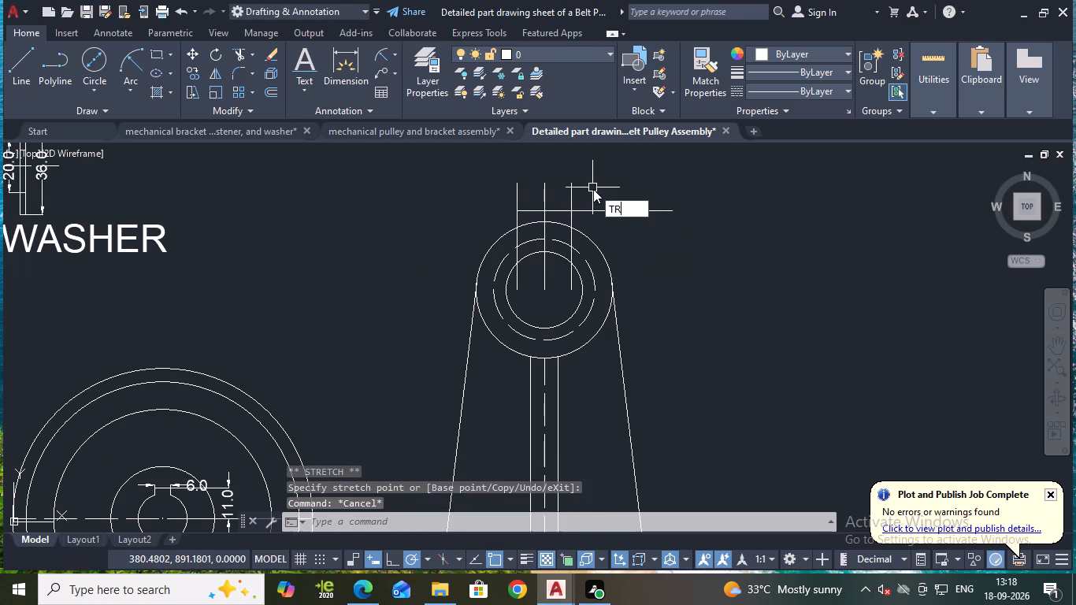
key(Return)
click(568, 195)
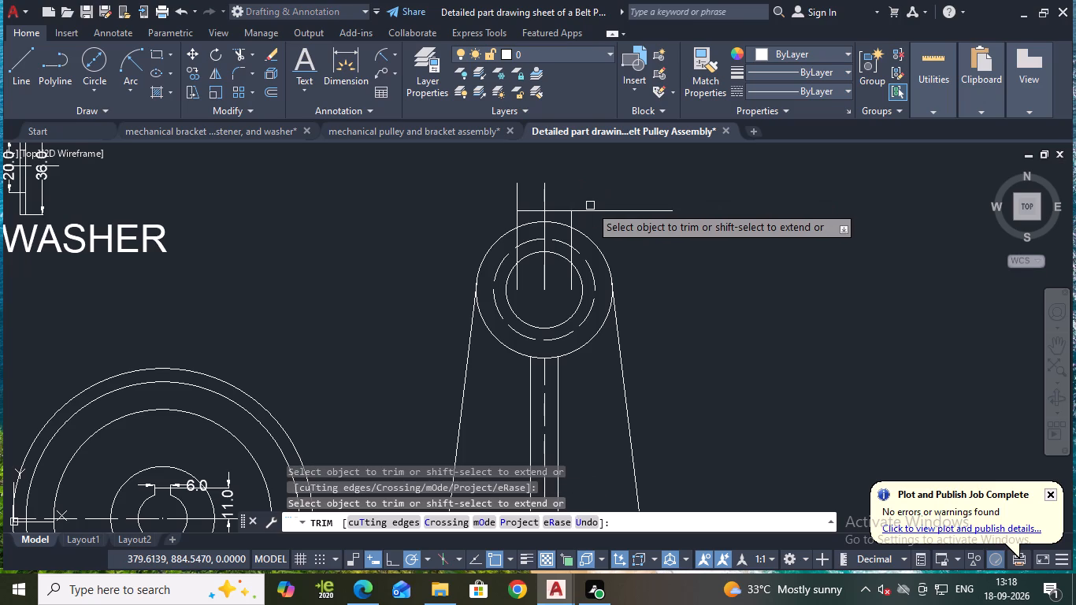
click(590, 208)
click(545, 195)
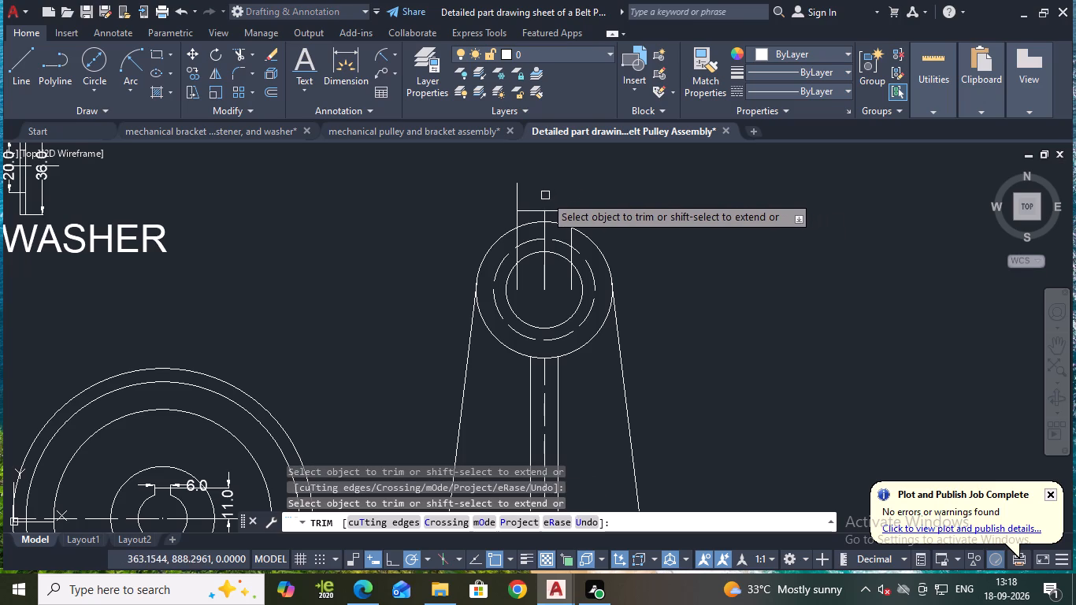
click(517, 204)
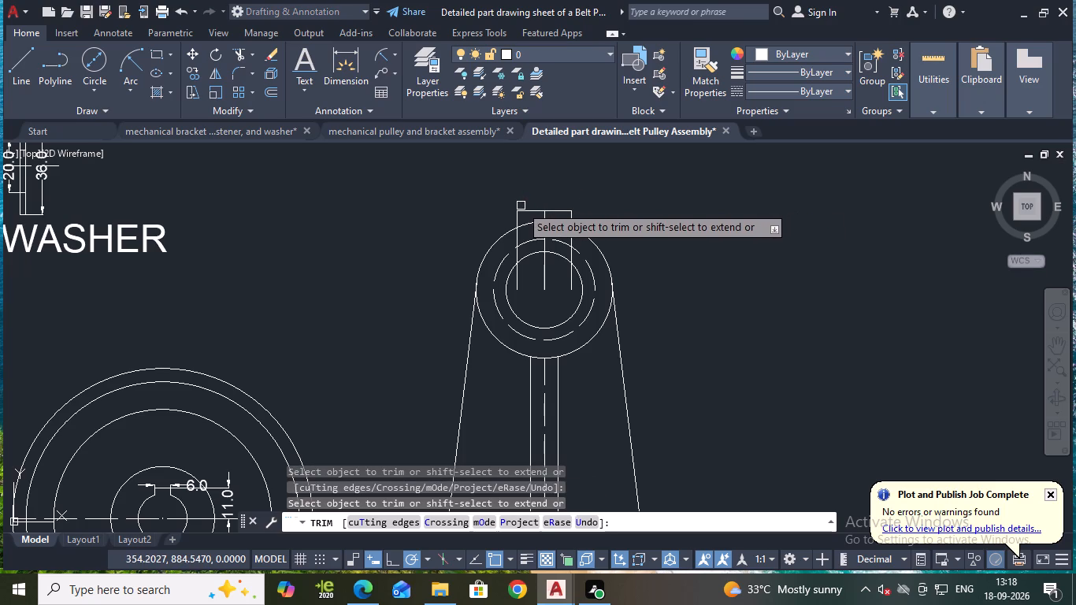
scroll(521, 206, up, 2)
click(505, 267)
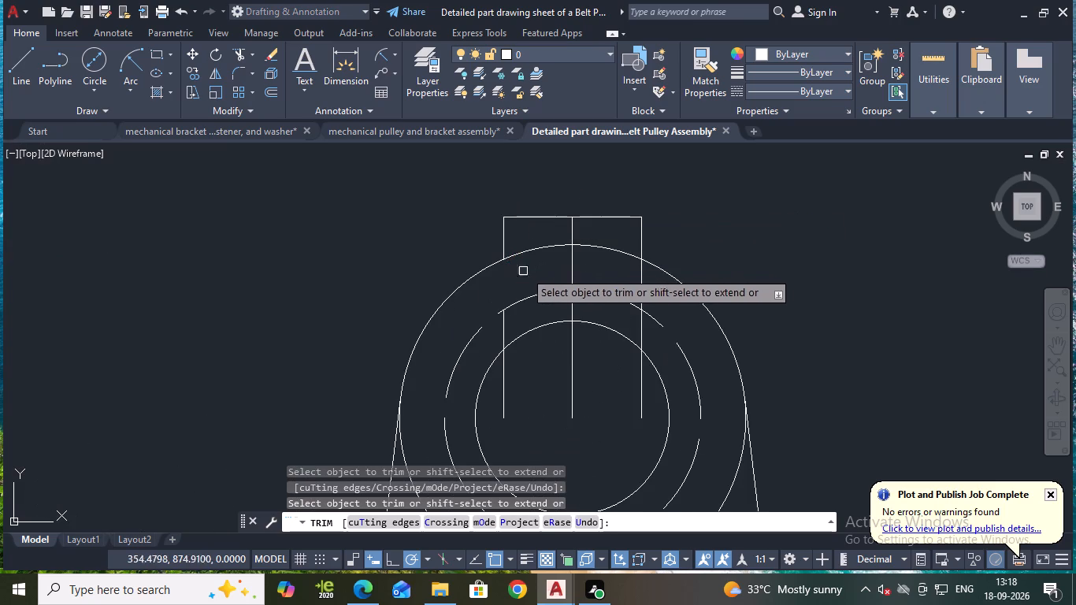
click(571, 266)
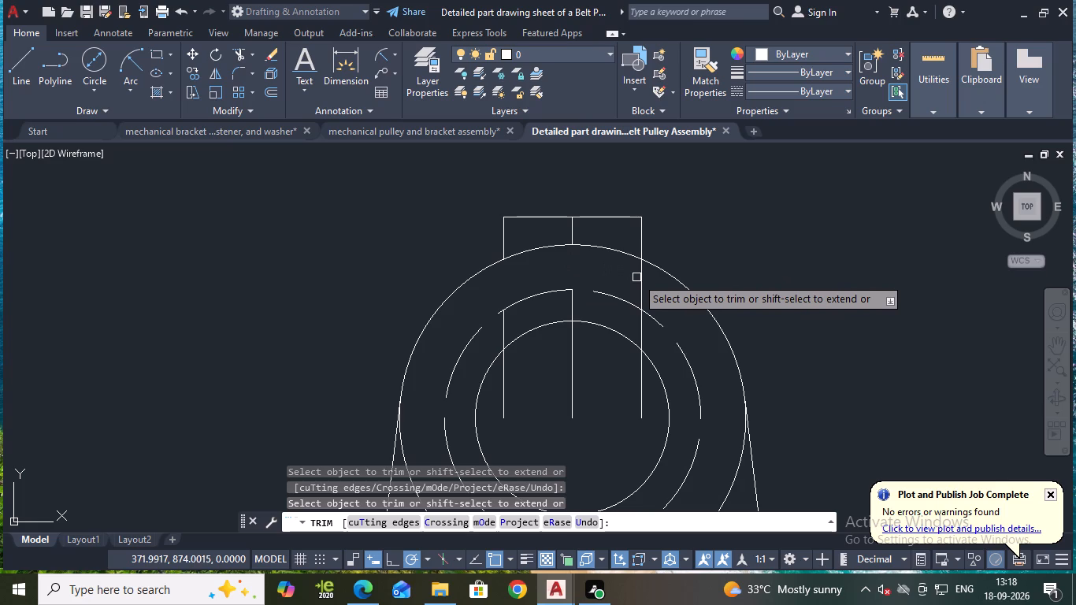
click(638, 278)
key(Escape)
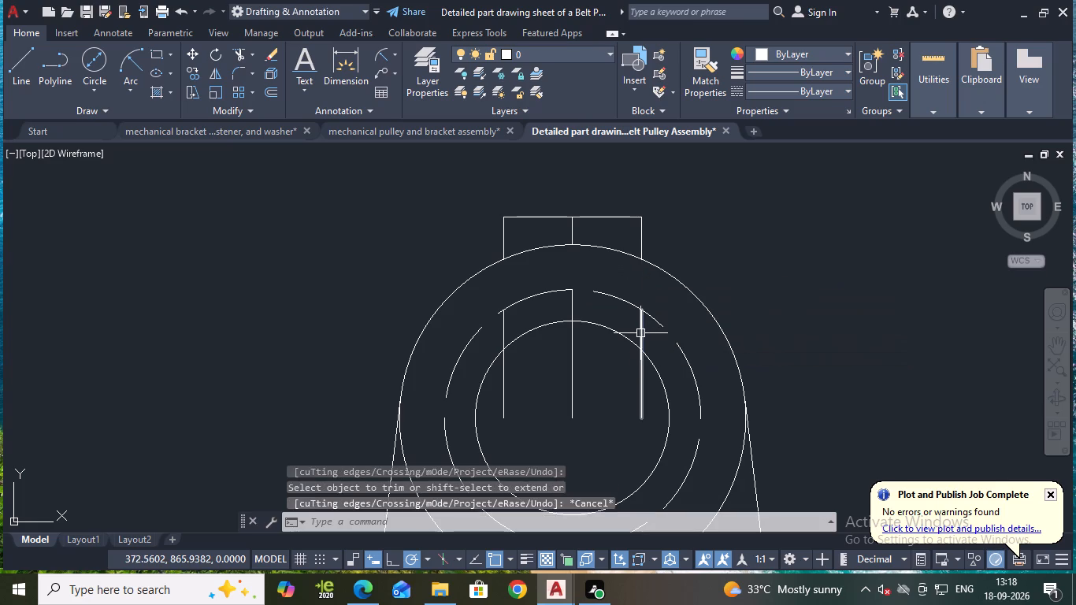
Erase the three leftover vertical line segments inside the dashed circle.
click(640, 333)
click(576, 358)
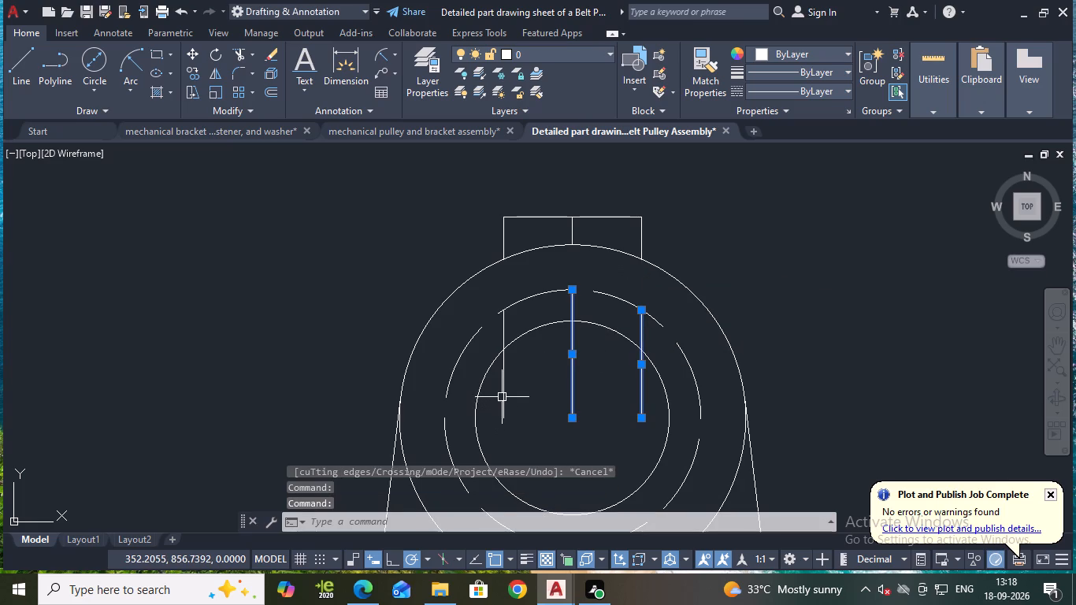
click(502, 397)
key(e)
key(Return)
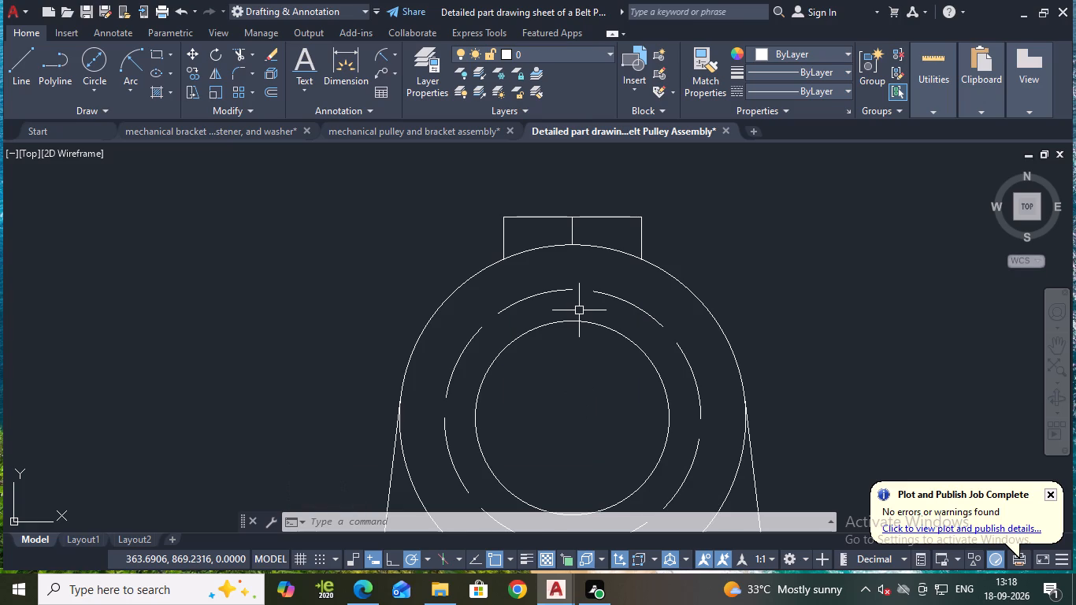
Save the drawing.
scroll(578, 310, down, 2)
key(ctrl+s)
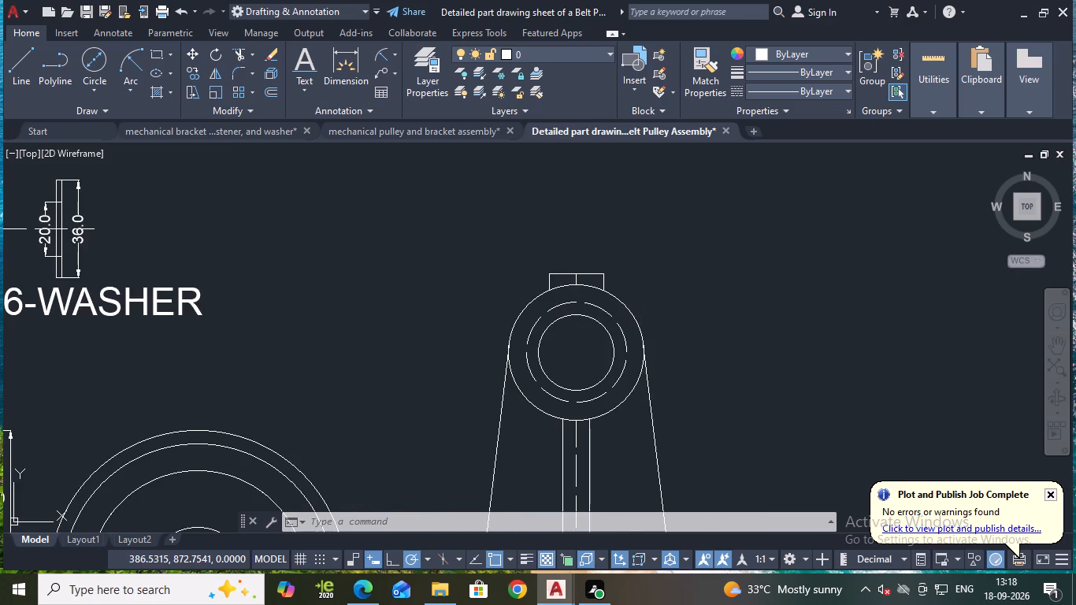
Fillet the corner between the rib's right vertical line and the base's top edge with radius 2.
scroll(636, 302, down, 1)
middle_drag(648, 310, 647, 310)
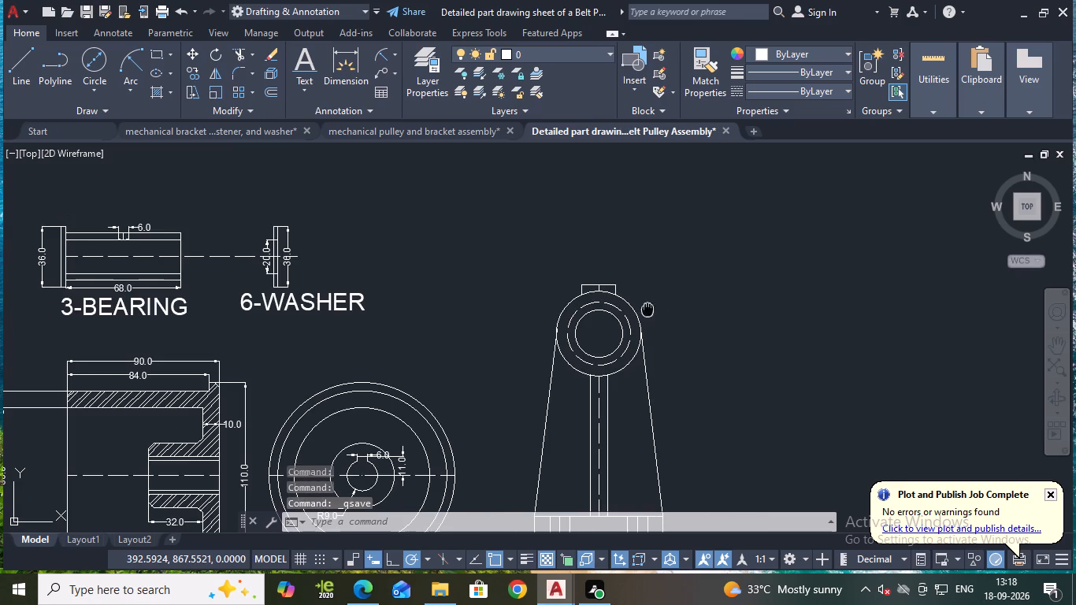
middle_drag(647, 310, 636, 252)
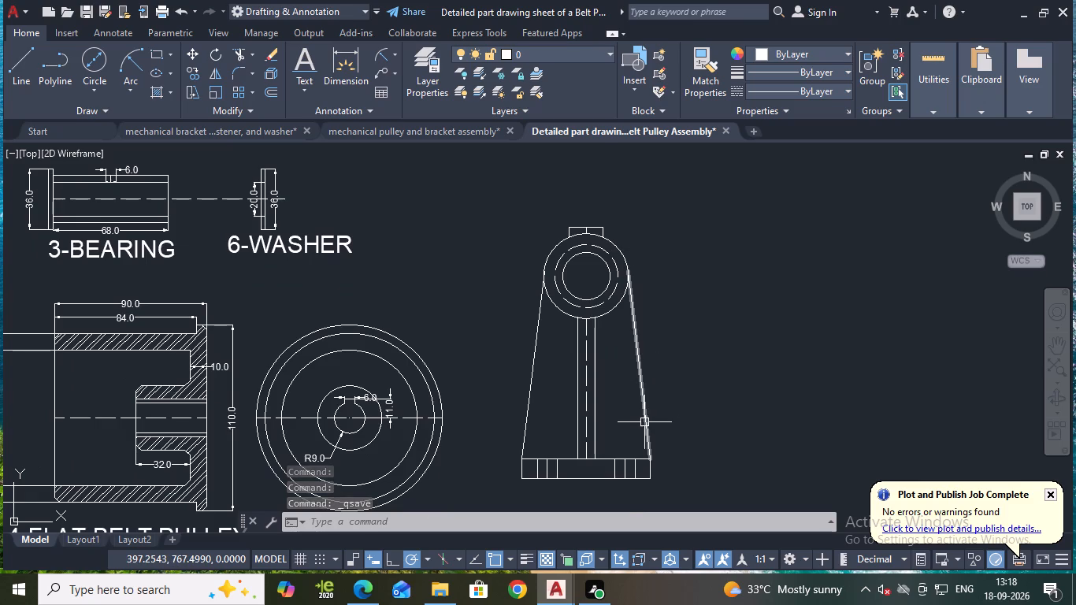
scroll(644, 422, up, 1)
key(f)
key(Return)
key(r)
key(Return)
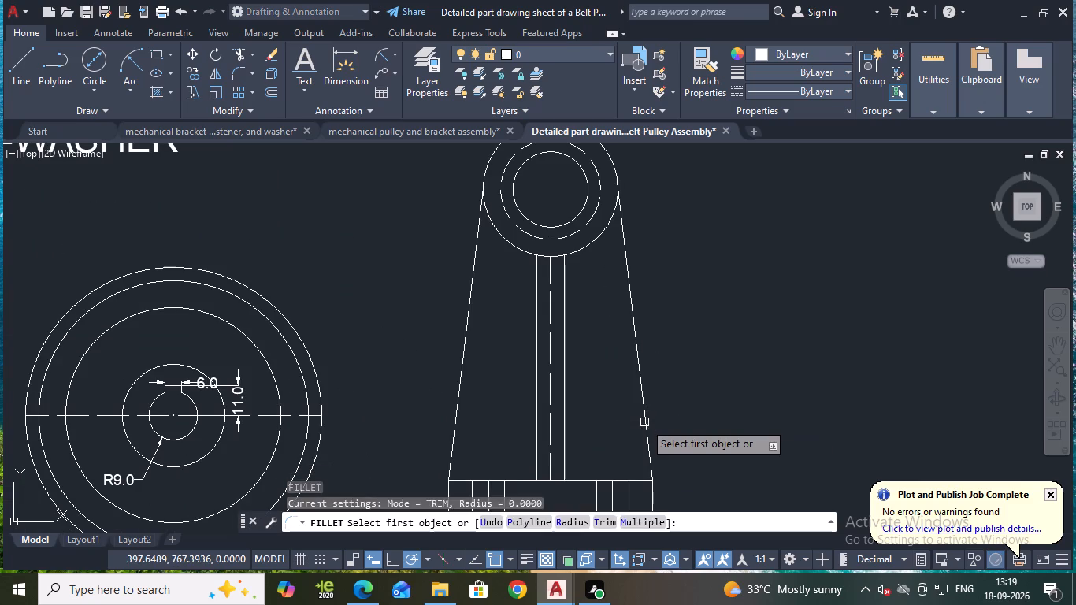
key(2)
key(Return)
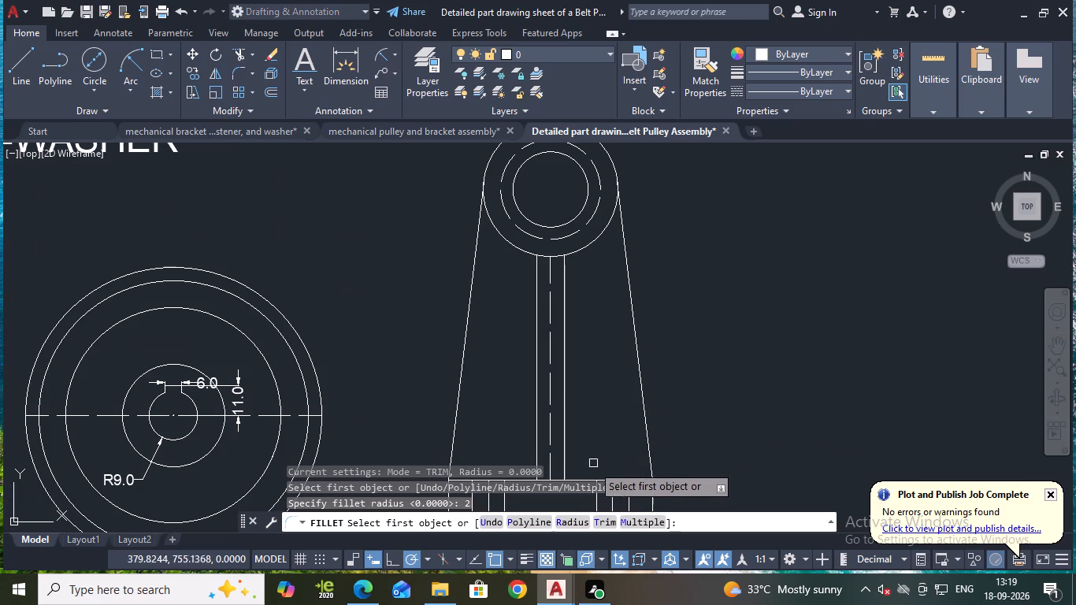
middle_drag(596, 463, 610, 380)
scroll(597, 463, up, 1)
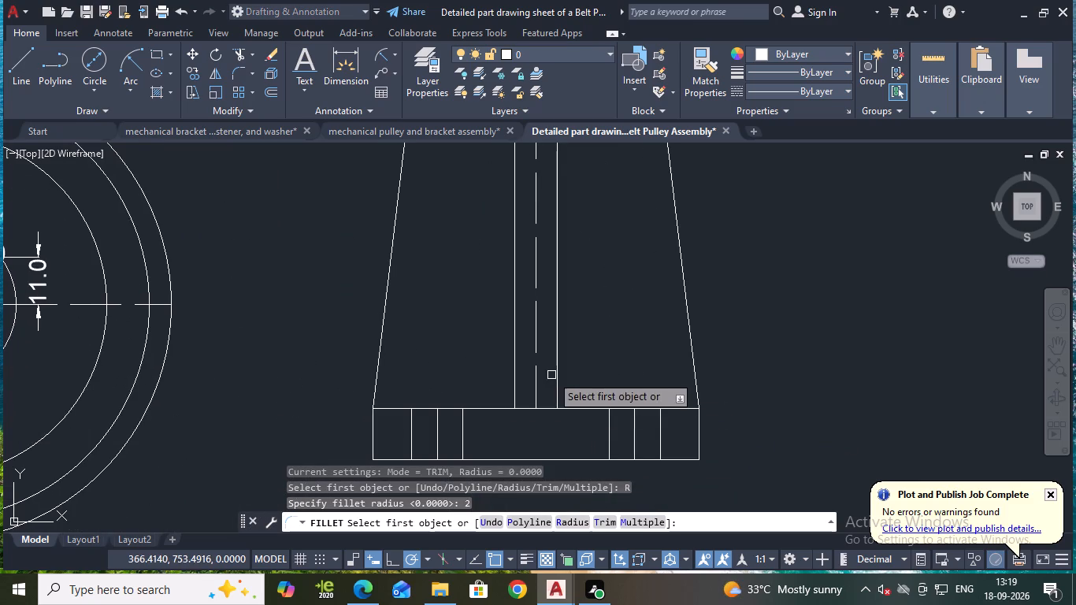
click(555, 375)
click(573, 406)
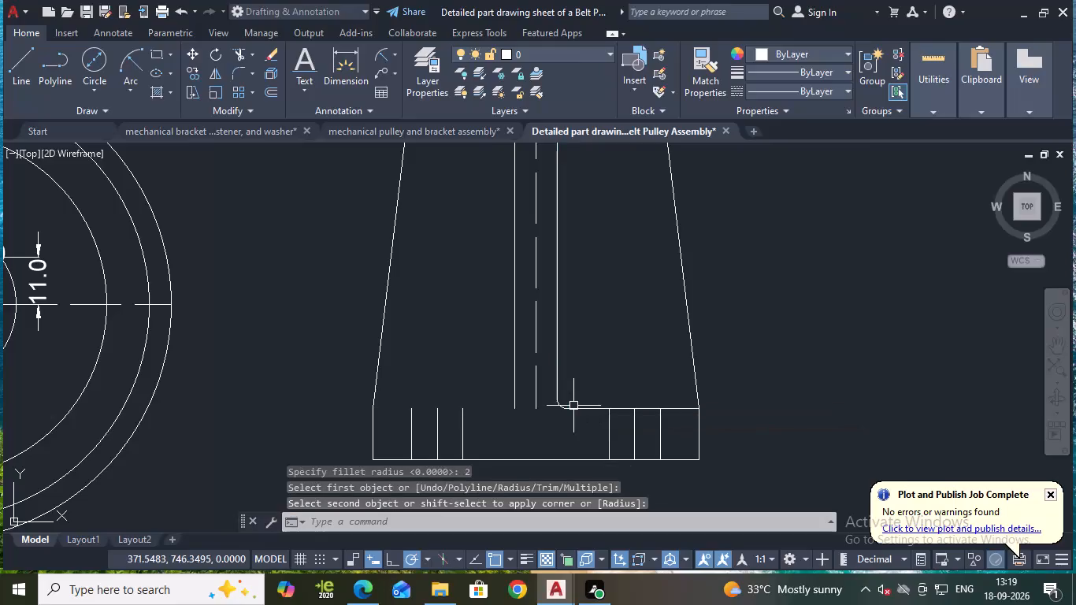
key(Escape)
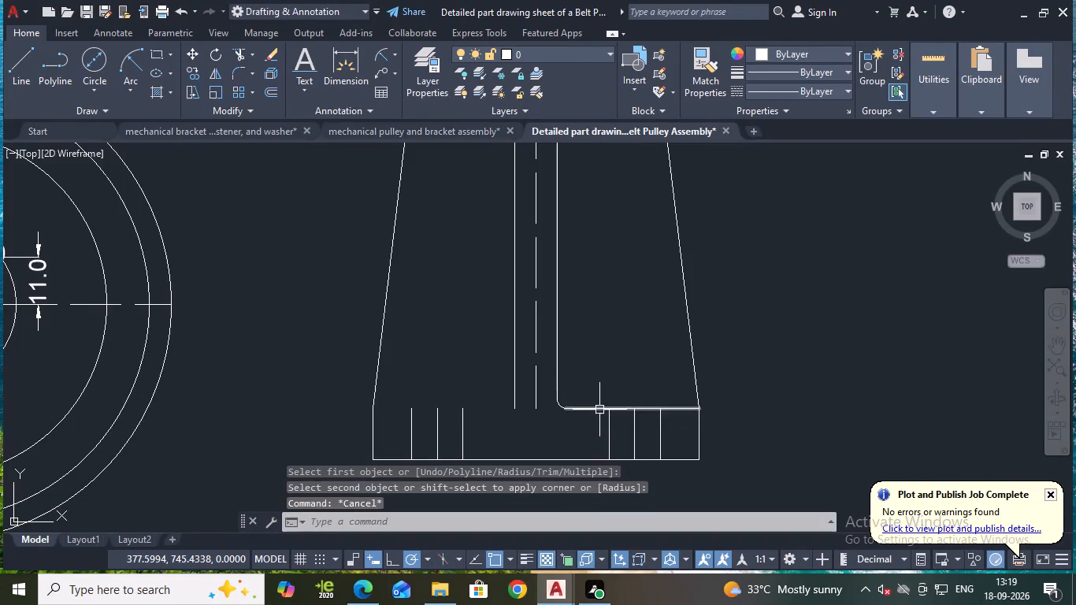
Stretch the shortened top edge of the base from the fillet back to the base's upper-left corner.
click(599, 410)
click(570, 408)
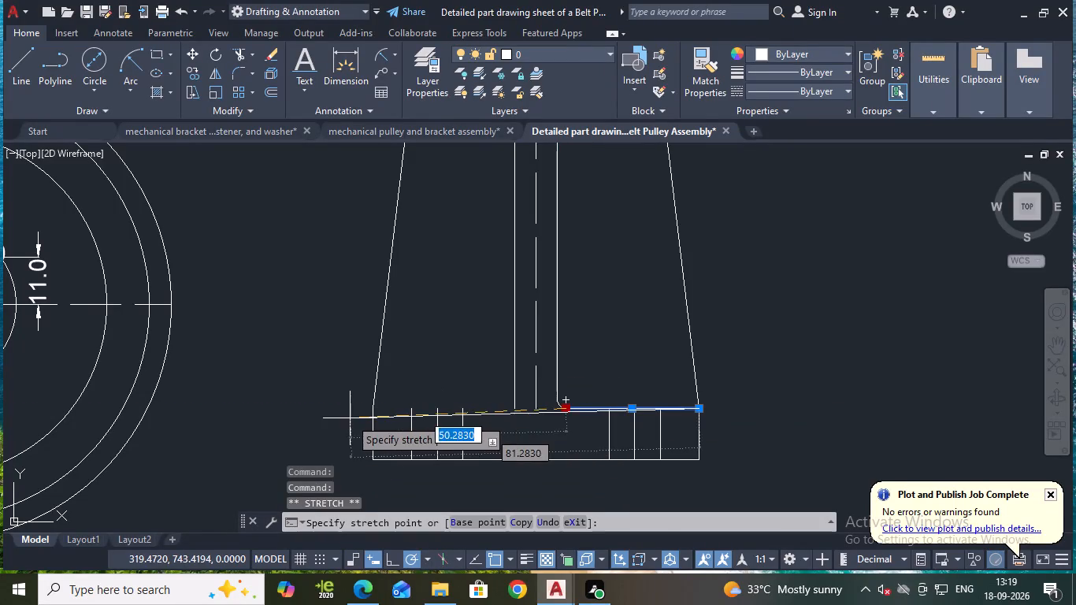
click(372, 410)
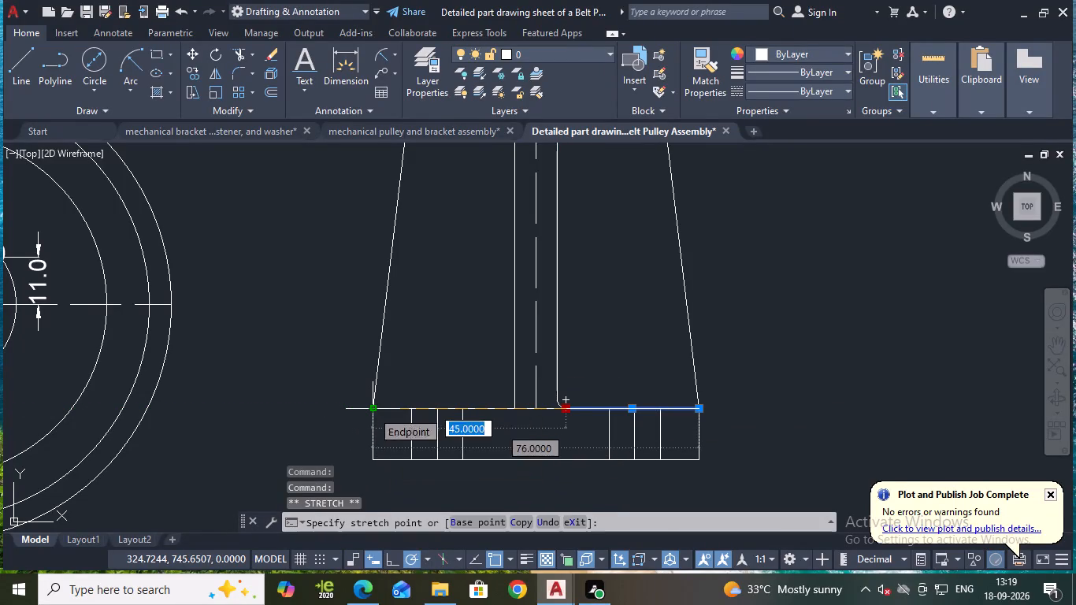
key(Escape)
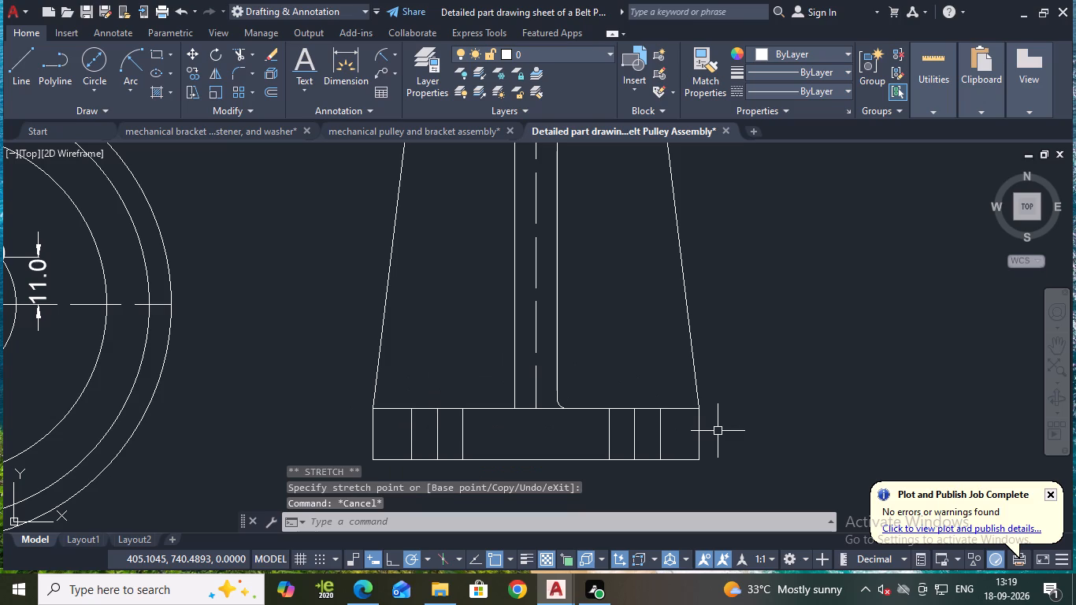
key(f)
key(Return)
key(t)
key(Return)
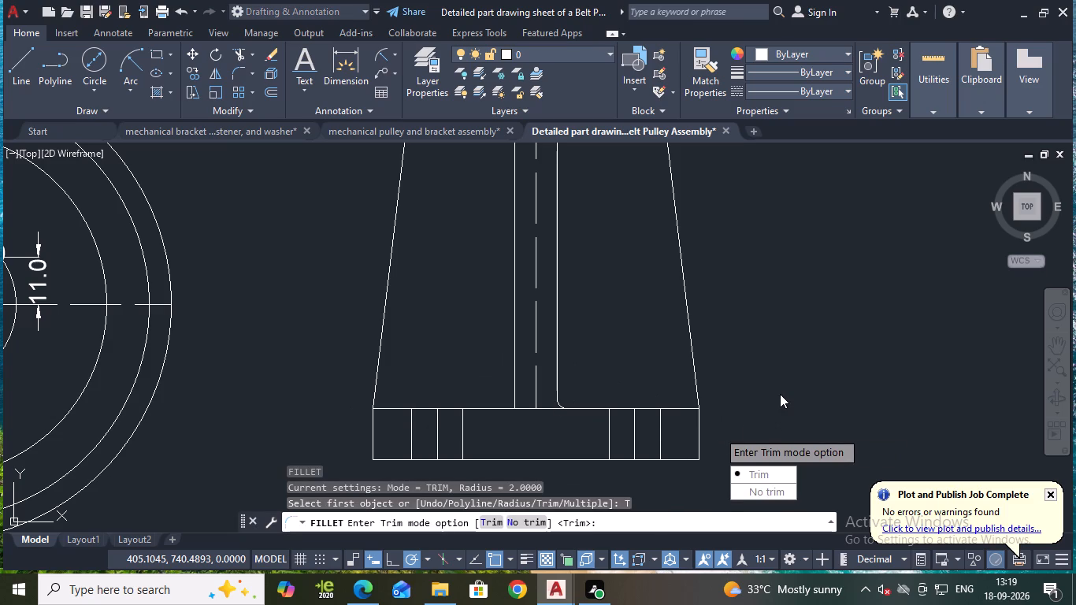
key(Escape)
Fillet the corner between the rib's left vertical line and the base's top edge with radius 2.
key(f)
key(Return)
key(r)
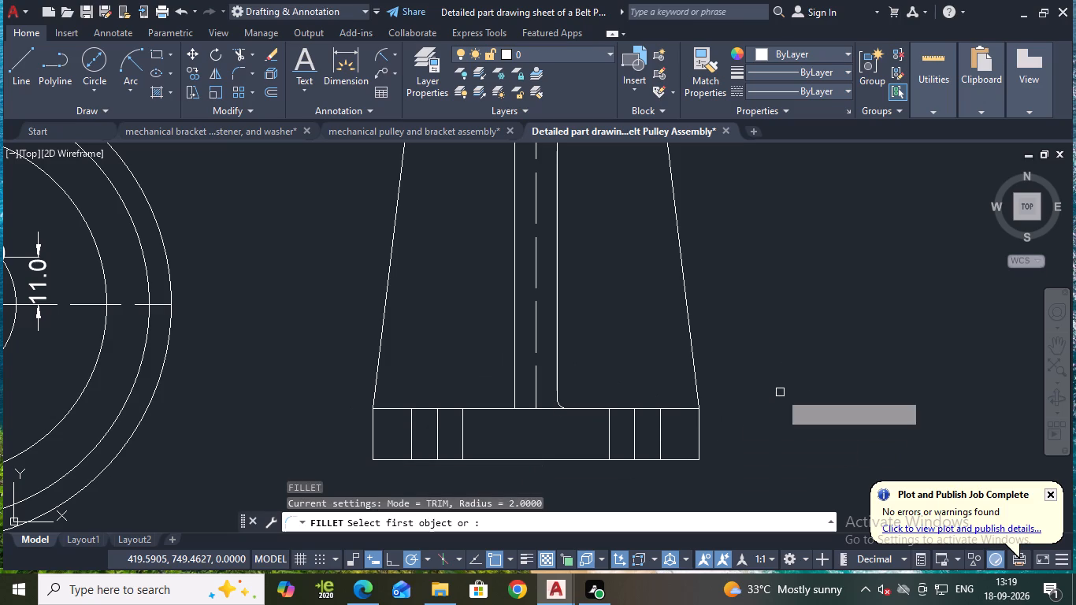
key(Return)
key(Return)
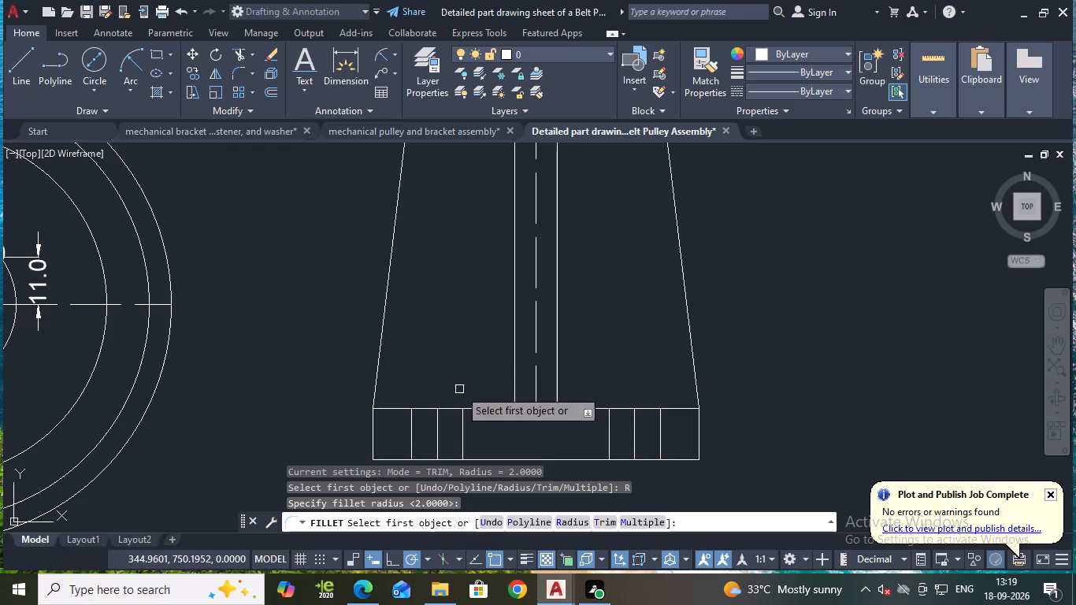
click(497, 406)
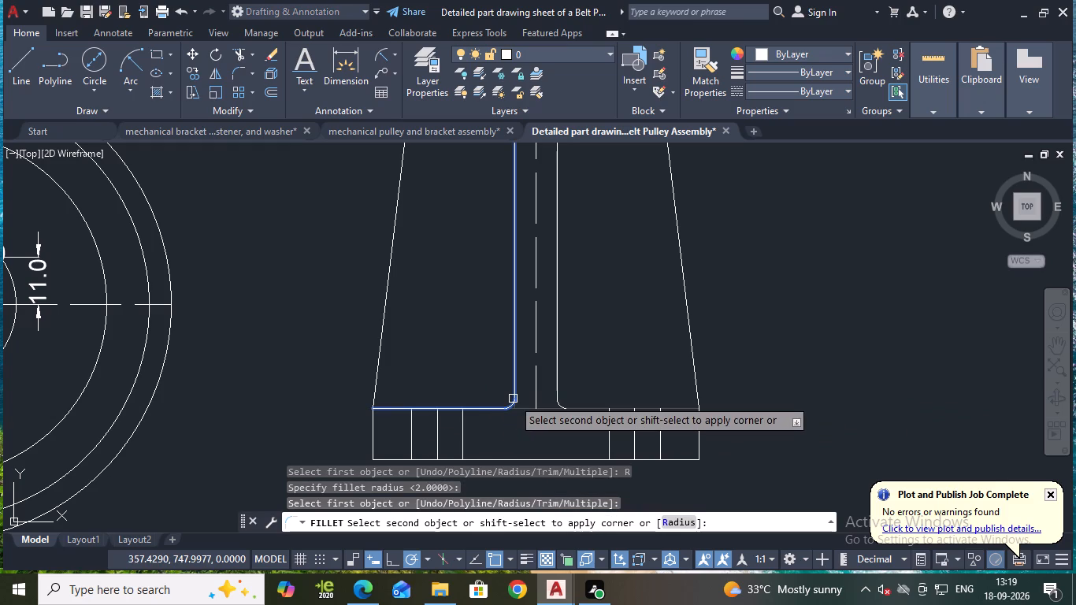
click(513, 399)
key(Escape)
Stretch the shortened top edge of the base from the left fillet back to the base's upper-right corner.
click(493, 409)
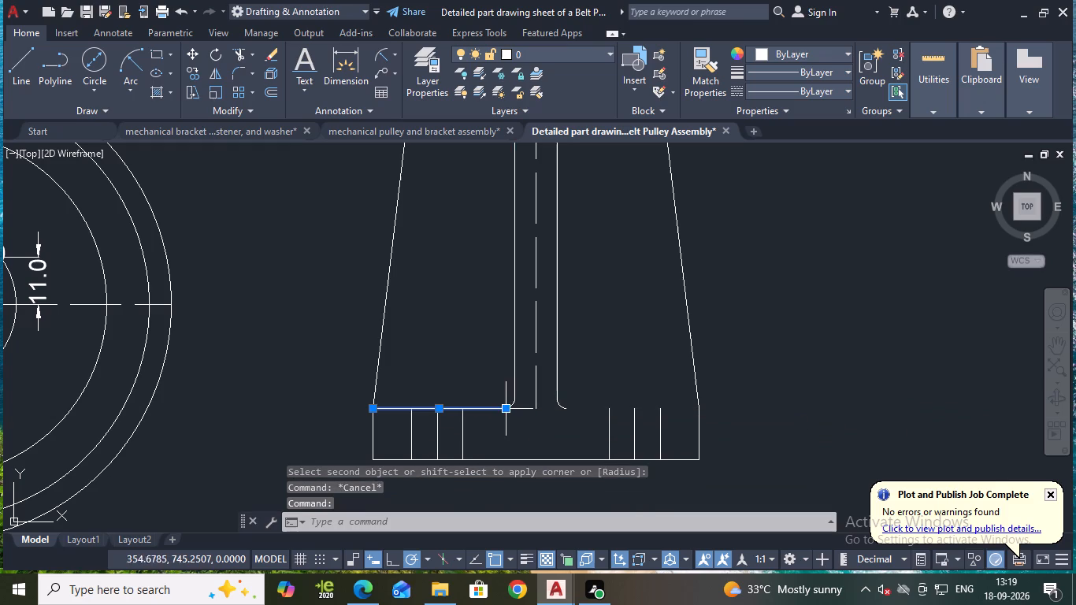
click(505, 410)
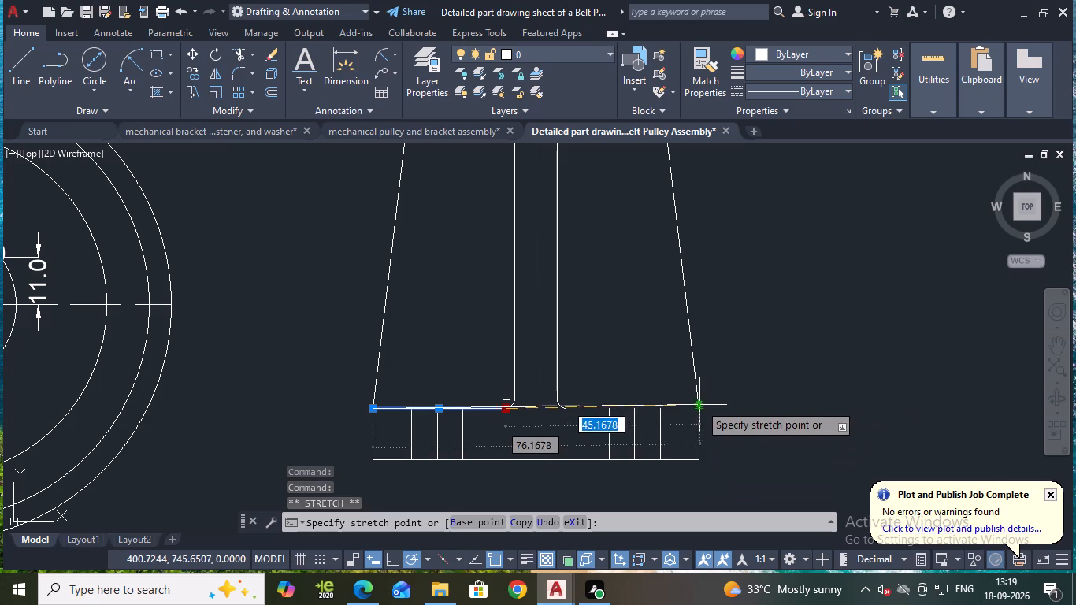
scroll(699, 406, up, 1)
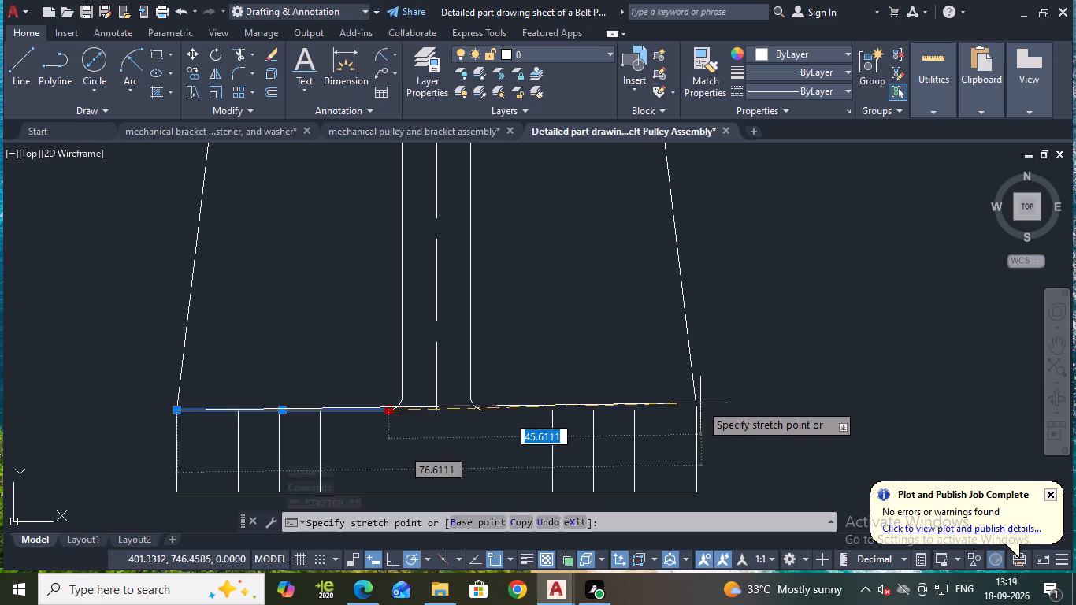
click(696, 411)
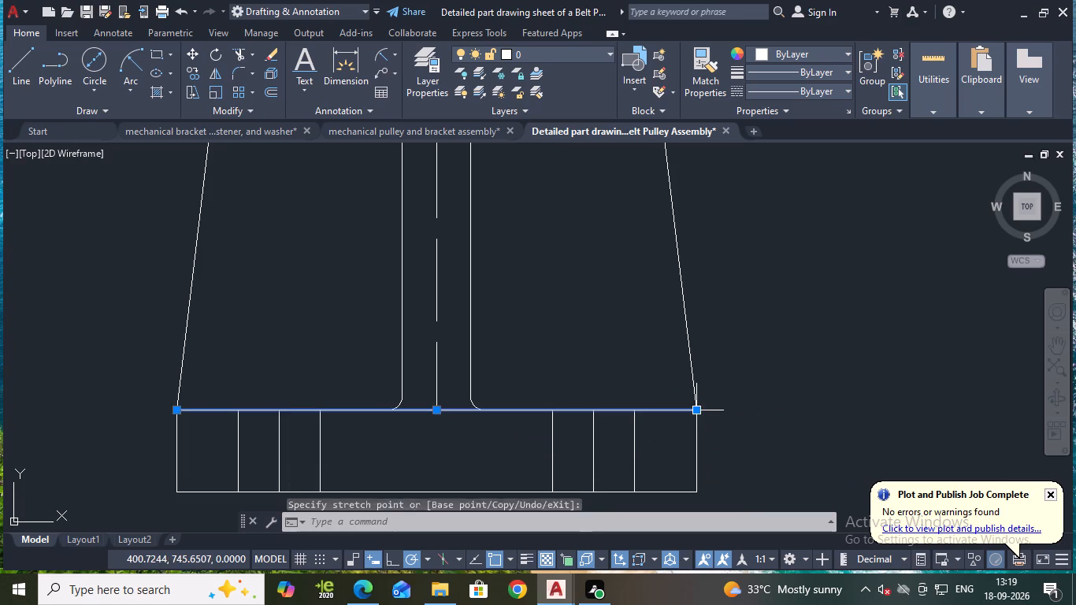
key(Escape)
scroll(770, 374, down, 1)
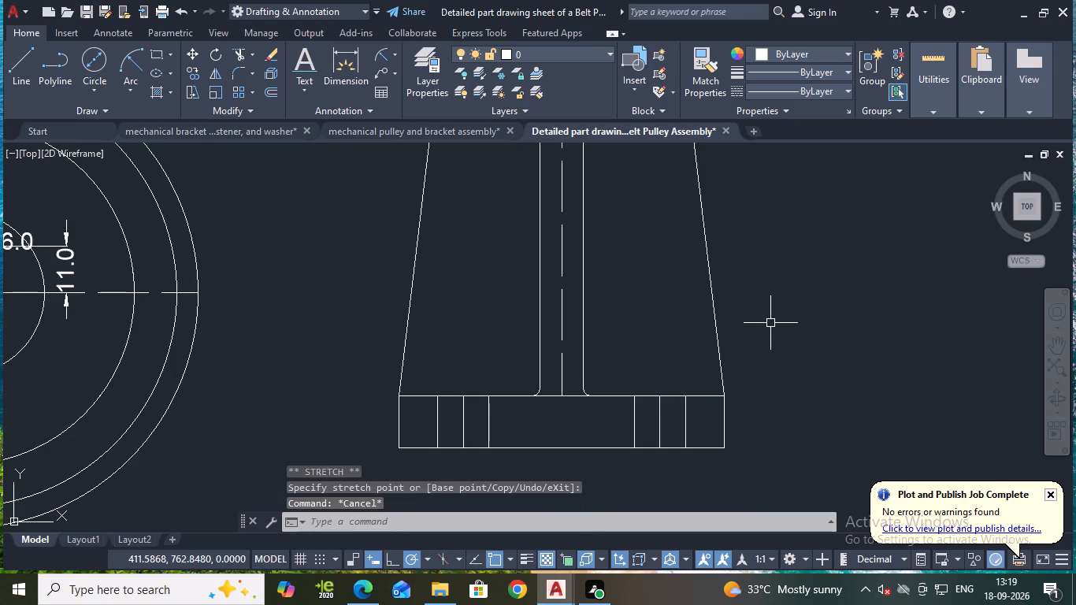
Save the drawing.
key(ctrl+s)
Offset the short vertical centre line of the bracket's top boss by 3 to each side.
scroll(755, 314, down, 1)
middle_drag(748, 314, 692, 373)
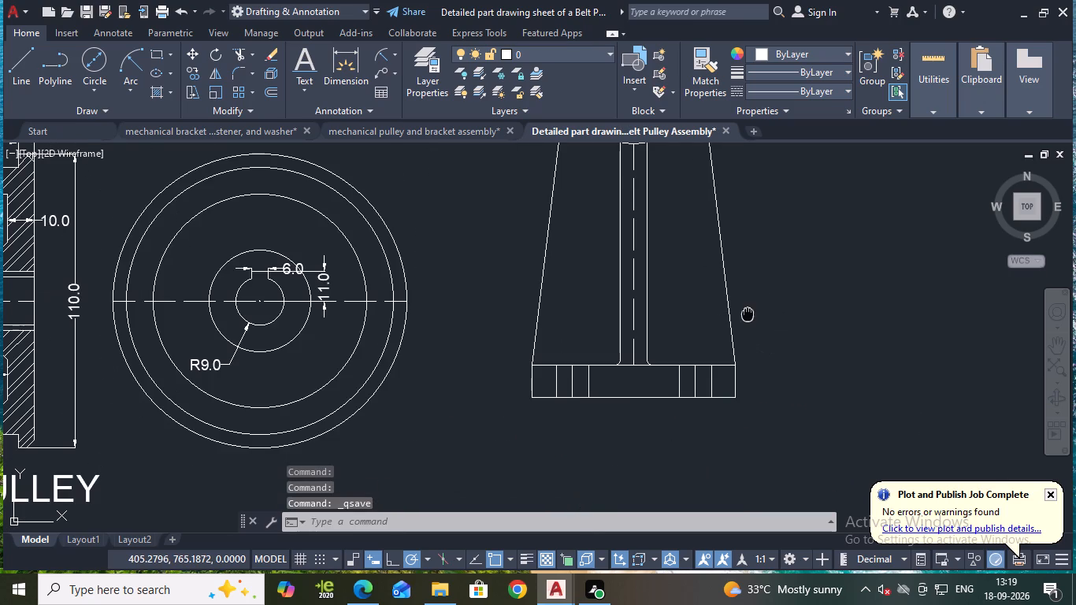
middle_drag(692, 373, 688, 381)
scroll(737, 319, down, 1)
middle_drag(751, 308, 703, 328)
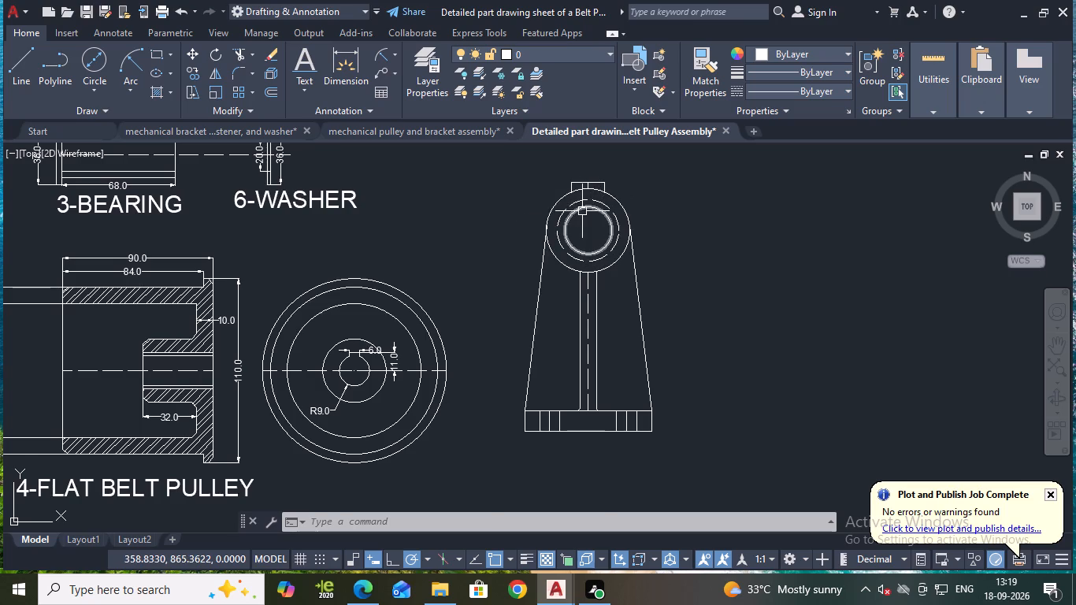
scroll(583, 211, up, 1)
middle_drag(585, 220, 567, 281)
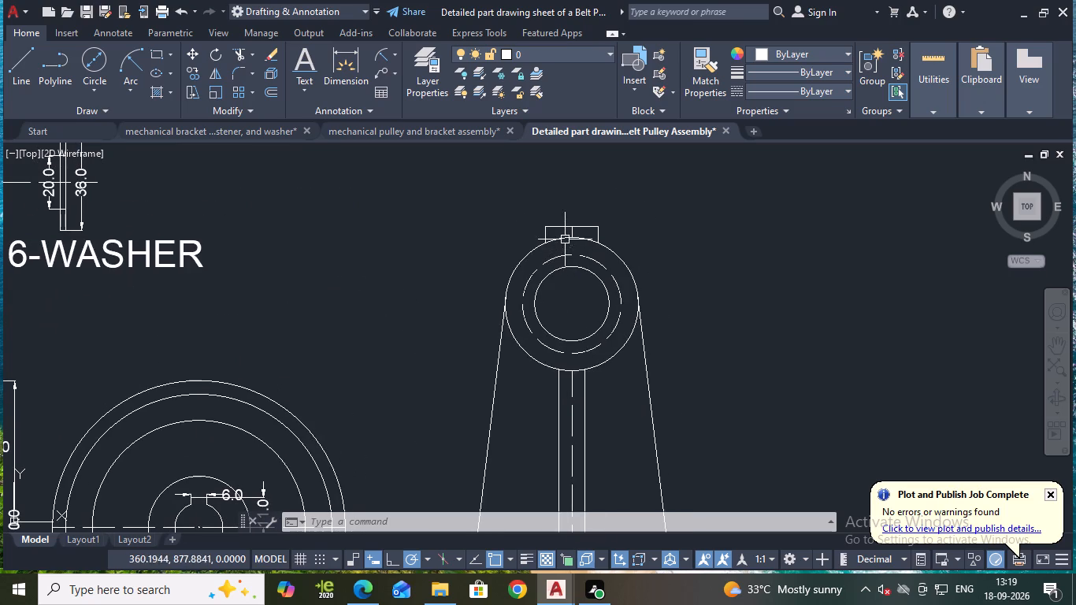
scroll(570, 230, up, 1)
key(o)
key(Return)
key(Return)
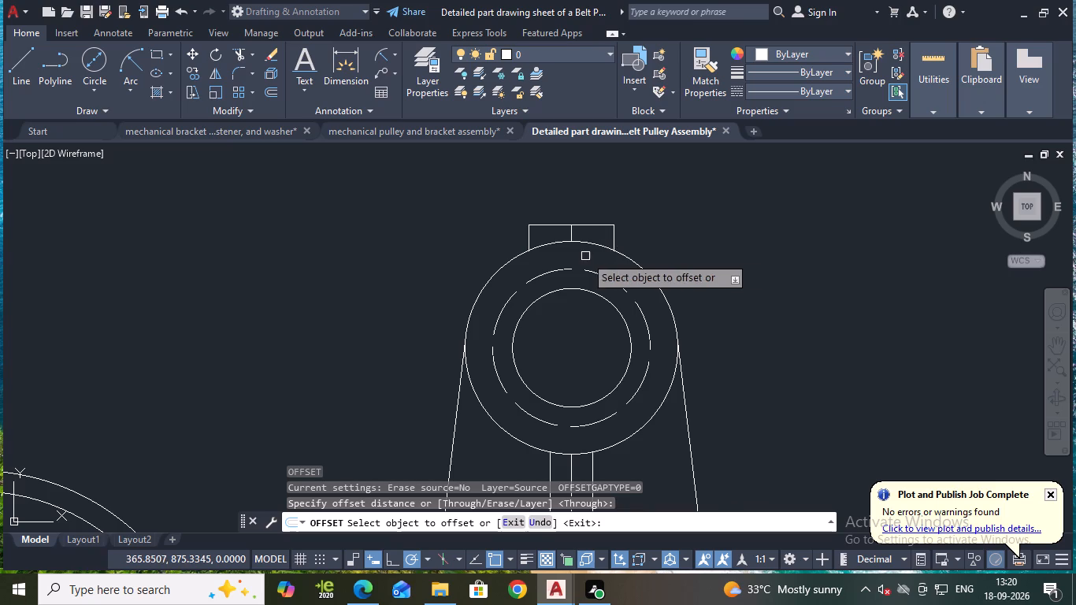
click(573, 234)
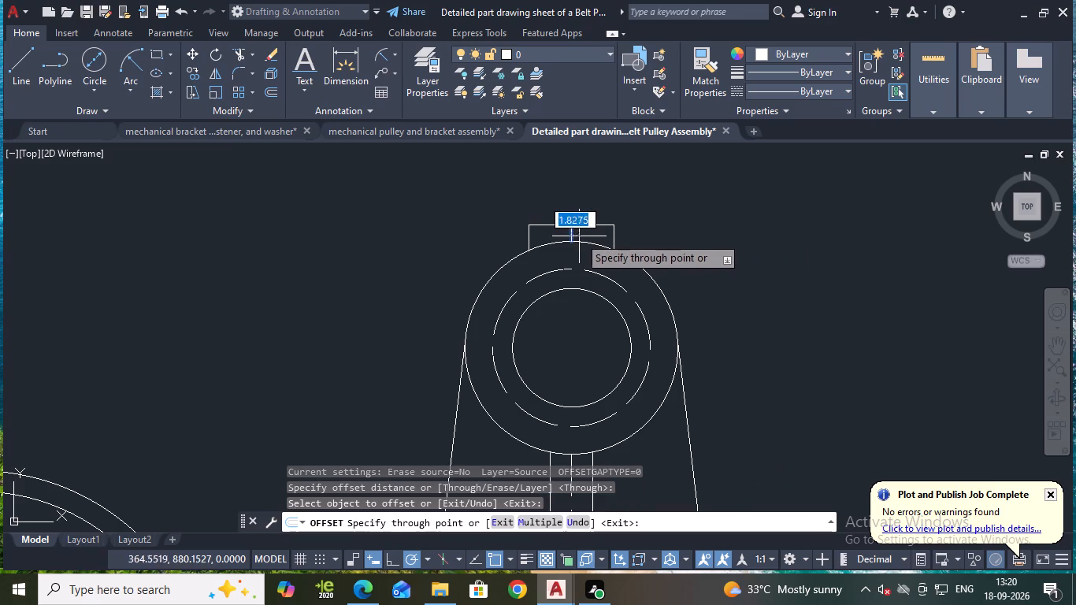
key(3)
key(Return)
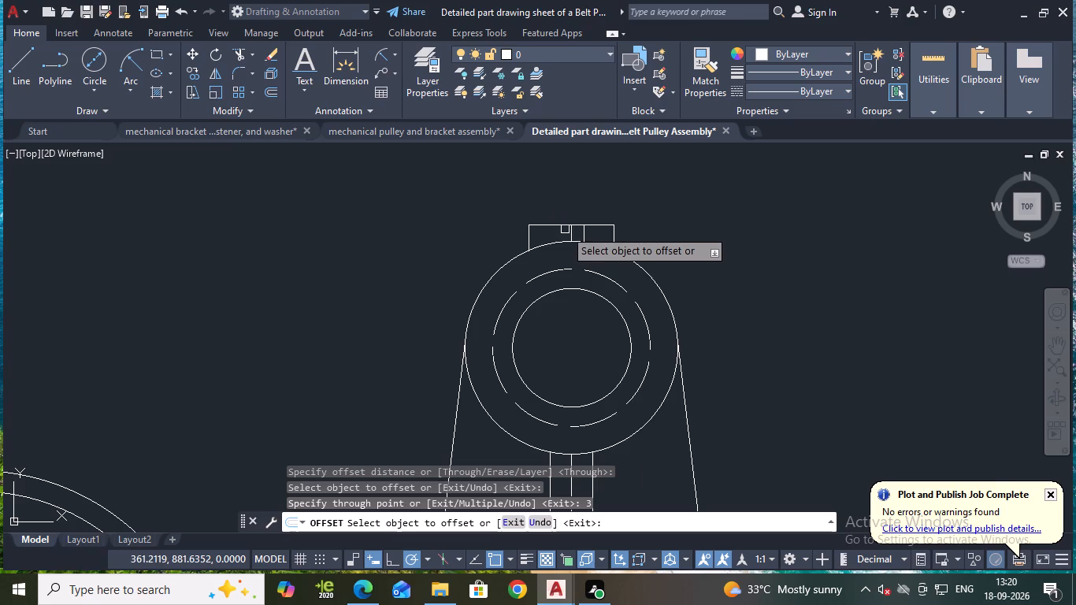
click(570, 229)
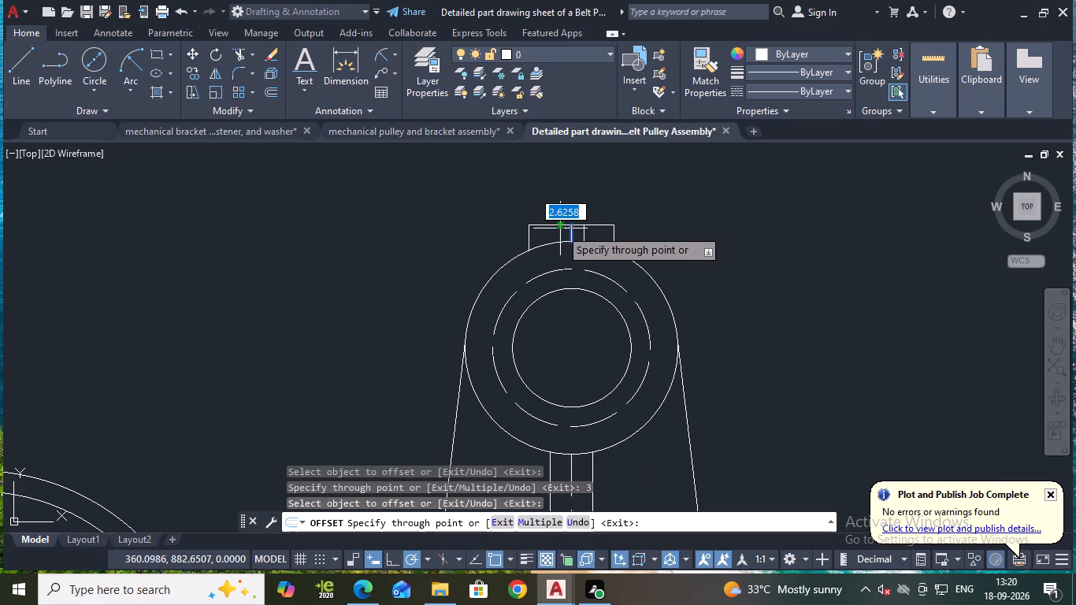
key(3)
key(Return)
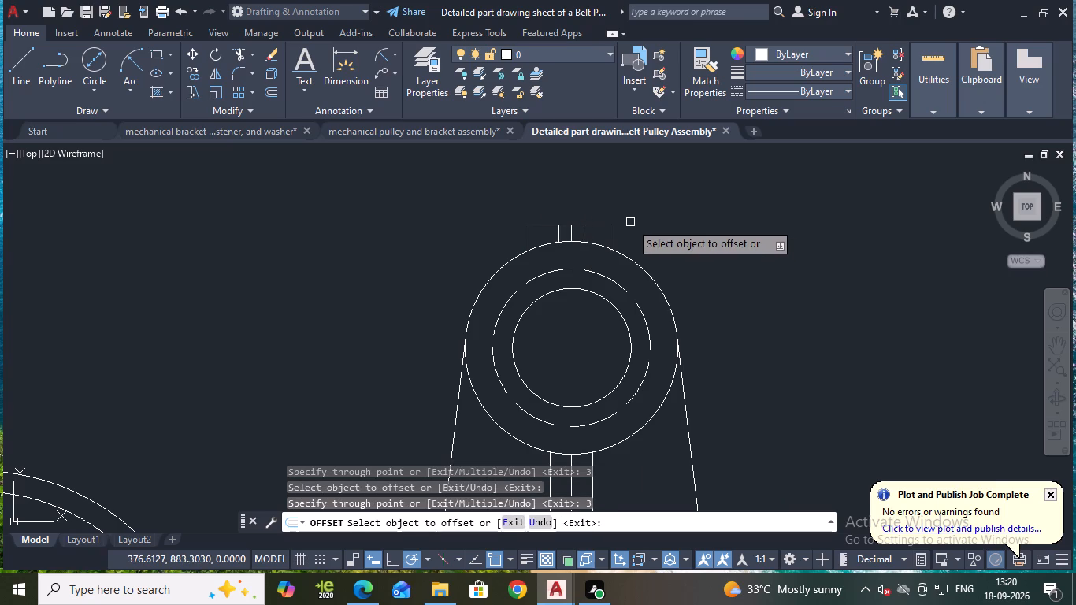
key(Escape)
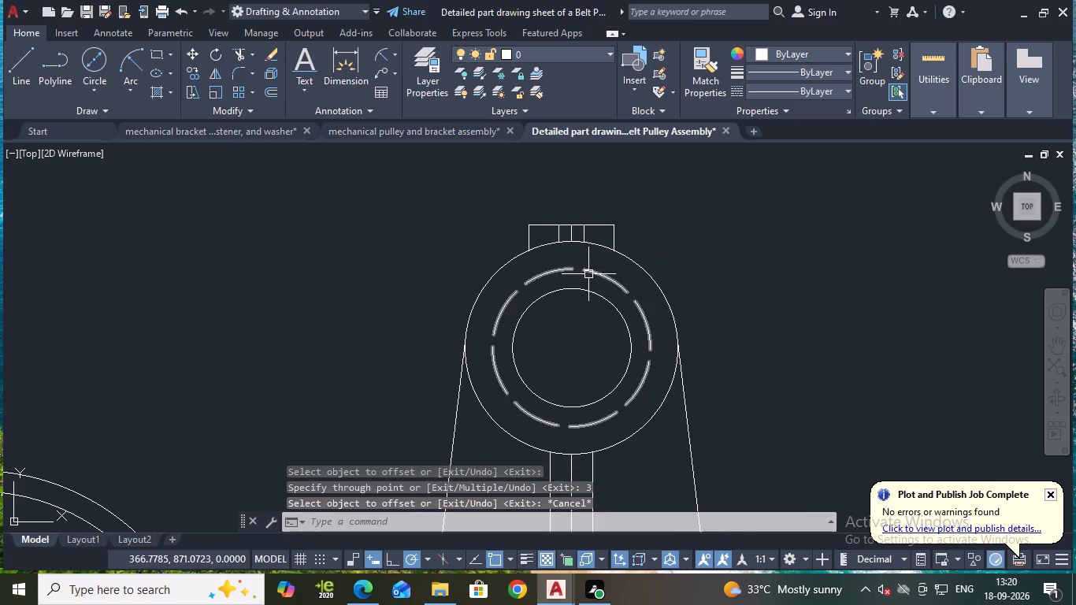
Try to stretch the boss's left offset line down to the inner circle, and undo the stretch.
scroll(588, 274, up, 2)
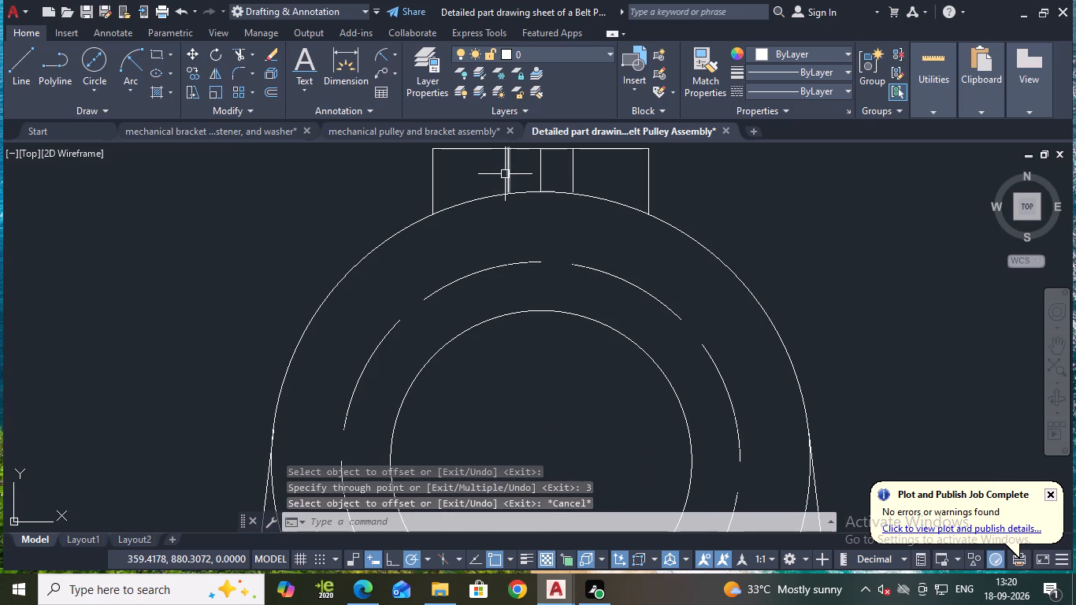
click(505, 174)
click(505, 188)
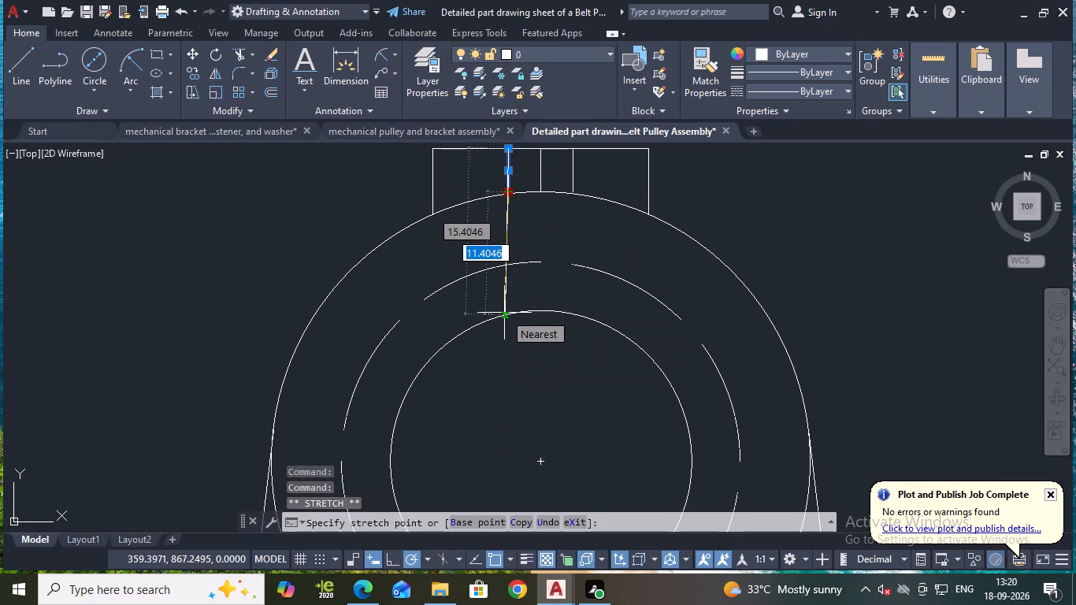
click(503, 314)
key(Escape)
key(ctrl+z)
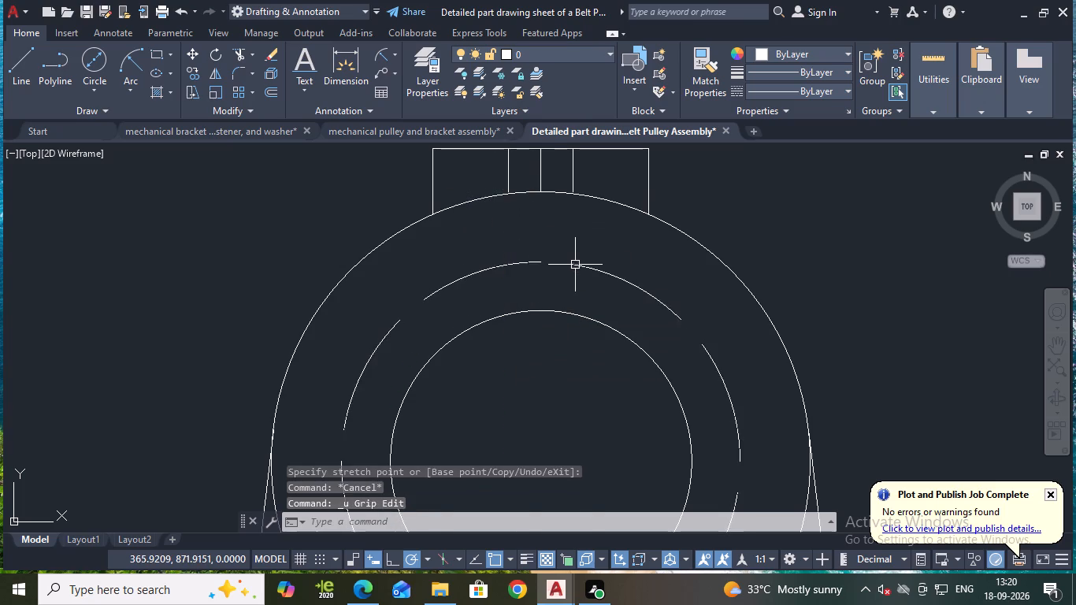
Stretch the lower ends of the boss's two offset lines straight down past the top of the inner circle.
click(510, 174)
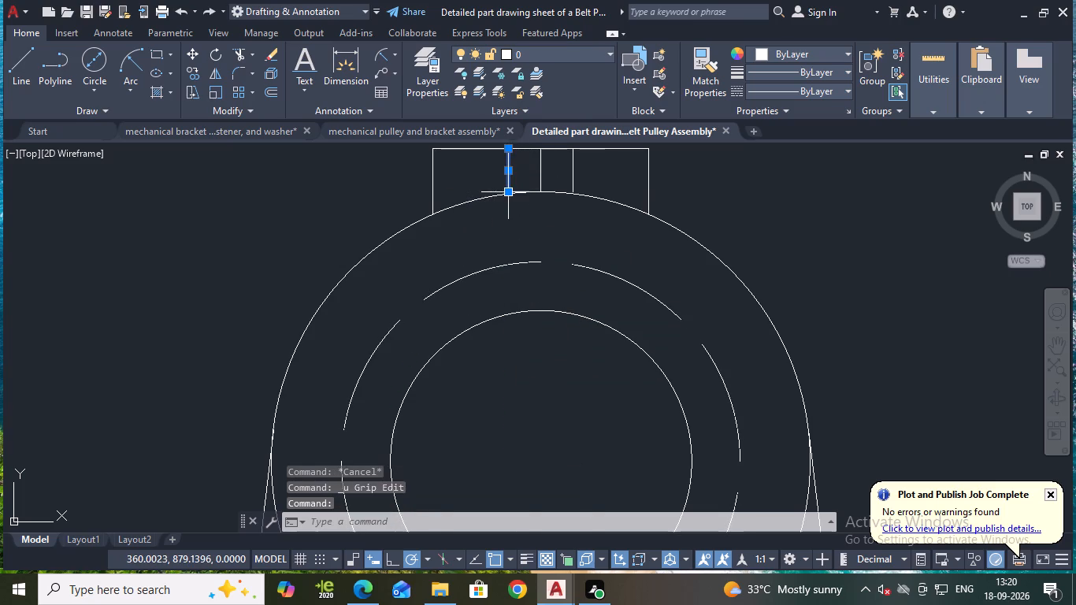
click(510, 191)
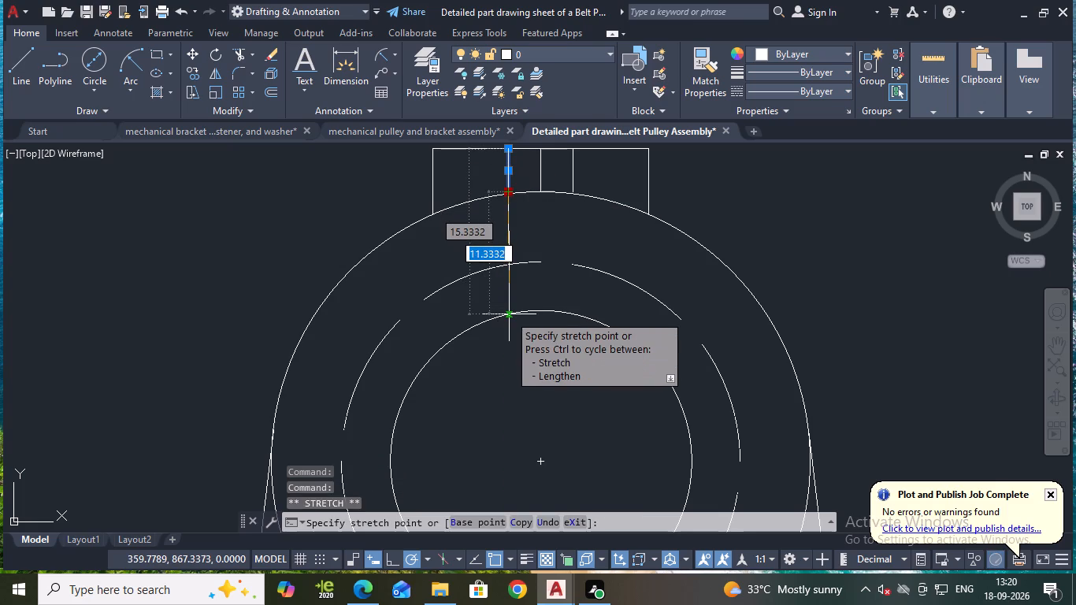
click(508, 348)
key(Escape)
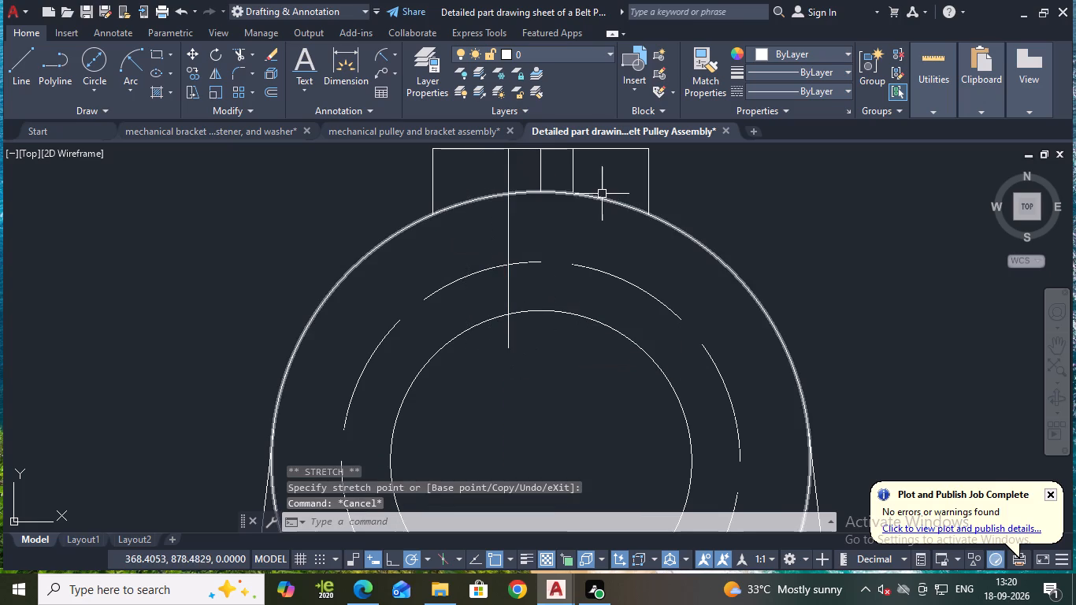
click(570, 177)
click(573, 190)
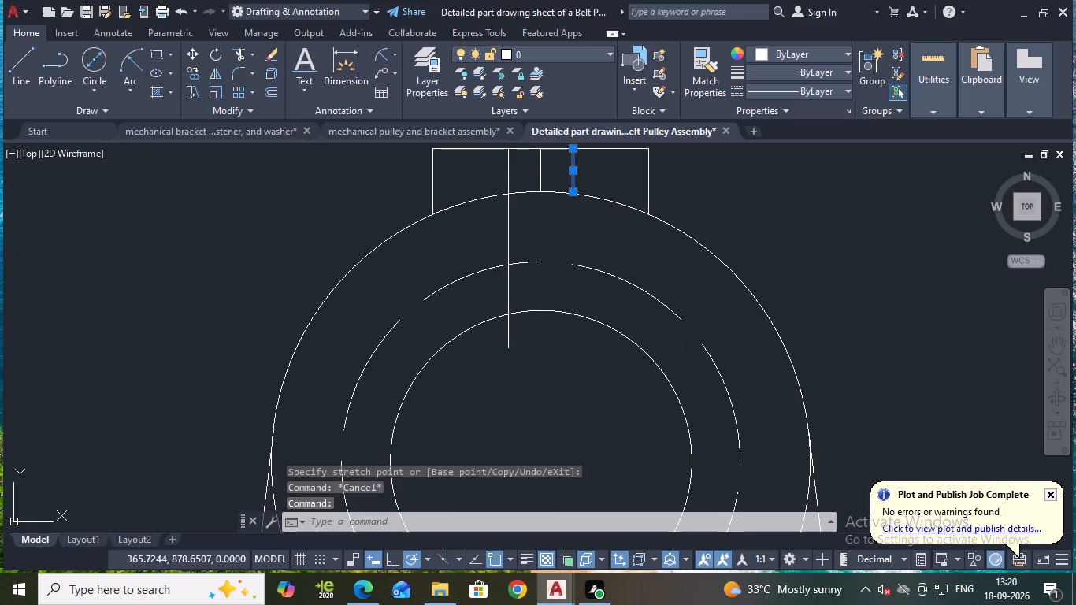
click(570, 399)
key(Escape)
Trim the parts of the two extended boss lines that project inside the inner circle.
text(TR)
key(Return)
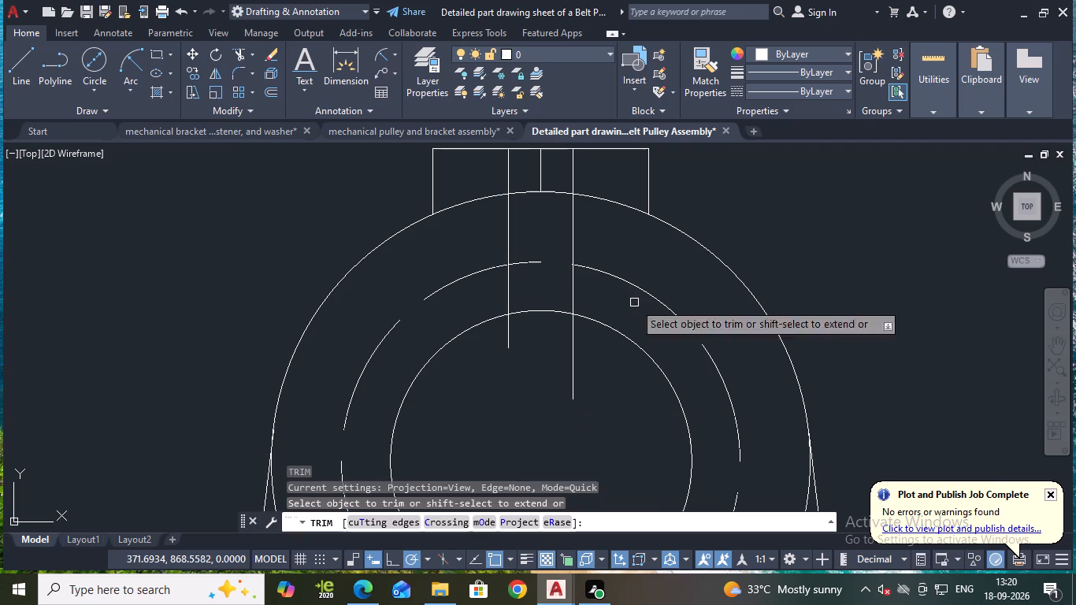
click(572, 324)
click(508, 337)
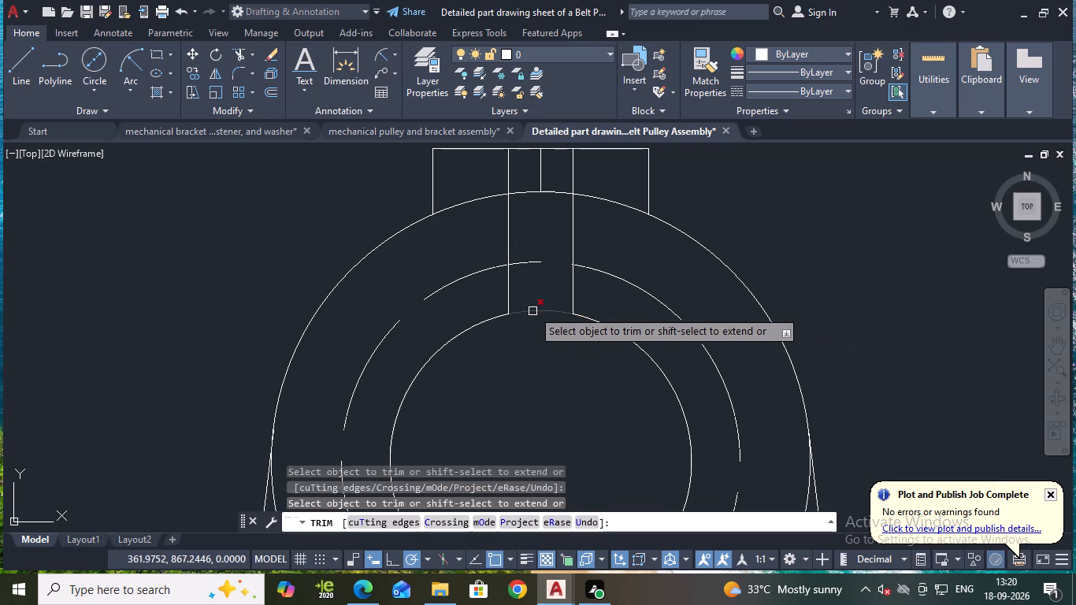
key(Escape)
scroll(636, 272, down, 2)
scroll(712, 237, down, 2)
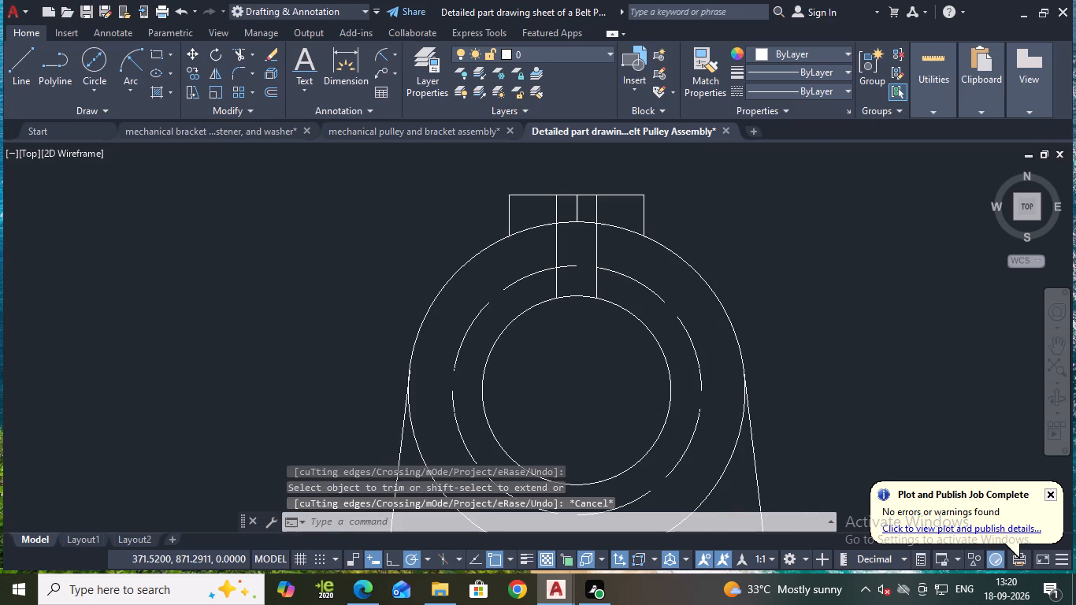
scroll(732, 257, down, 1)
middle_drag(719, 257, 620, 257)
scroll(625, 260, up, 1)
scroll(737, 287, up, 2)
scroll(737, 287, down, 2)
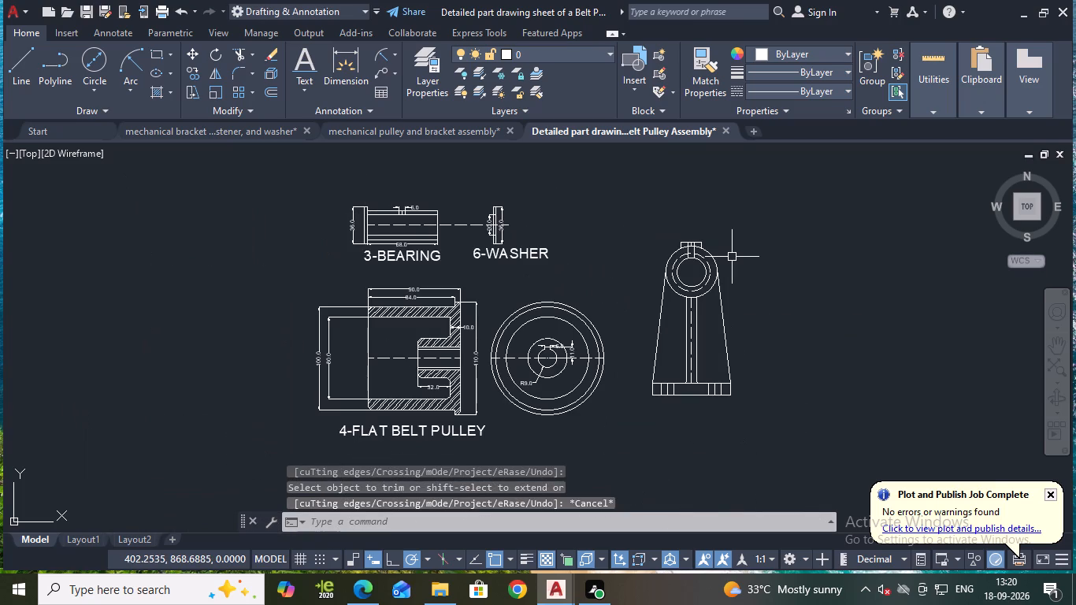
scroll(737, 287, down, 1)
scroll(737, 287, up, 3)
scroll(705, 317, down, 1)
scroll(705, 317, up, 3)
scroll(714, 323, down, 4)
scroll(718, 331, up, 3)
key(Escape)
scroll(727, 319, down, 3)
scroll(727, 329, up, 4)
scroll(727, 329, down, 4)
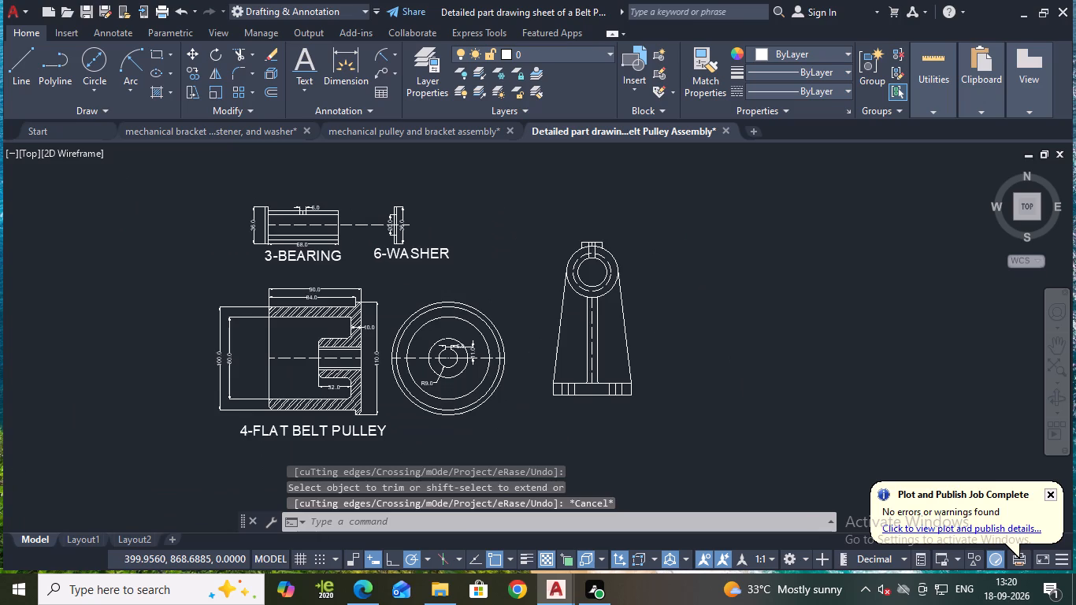
Save the drawing.
key(ctrl+s)
Add a vertical linear dimension from the bracket's boss hole centre to the top of the boss, placed right of the view.
scroll(703, 344, up, 3)
scroll(702, 344, down, 1)
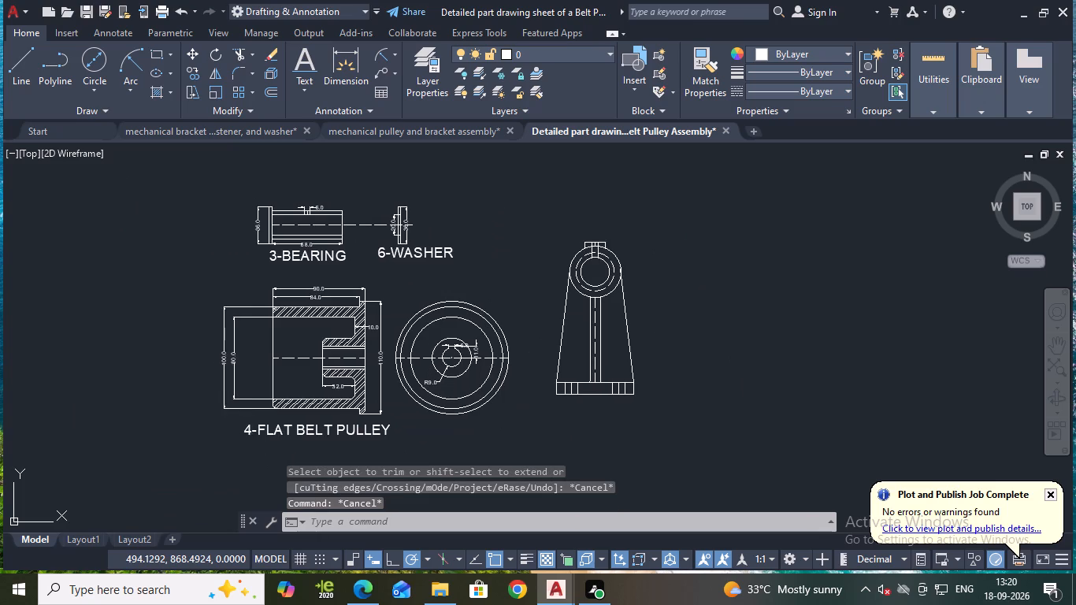
scroll(702, 344, down, 3)
scroll(604, 349, up, 3)
scroll(528, 336, down, 2)
scroll(644, 272, up, 1)
middle_drag(632, 267, 642, 270)
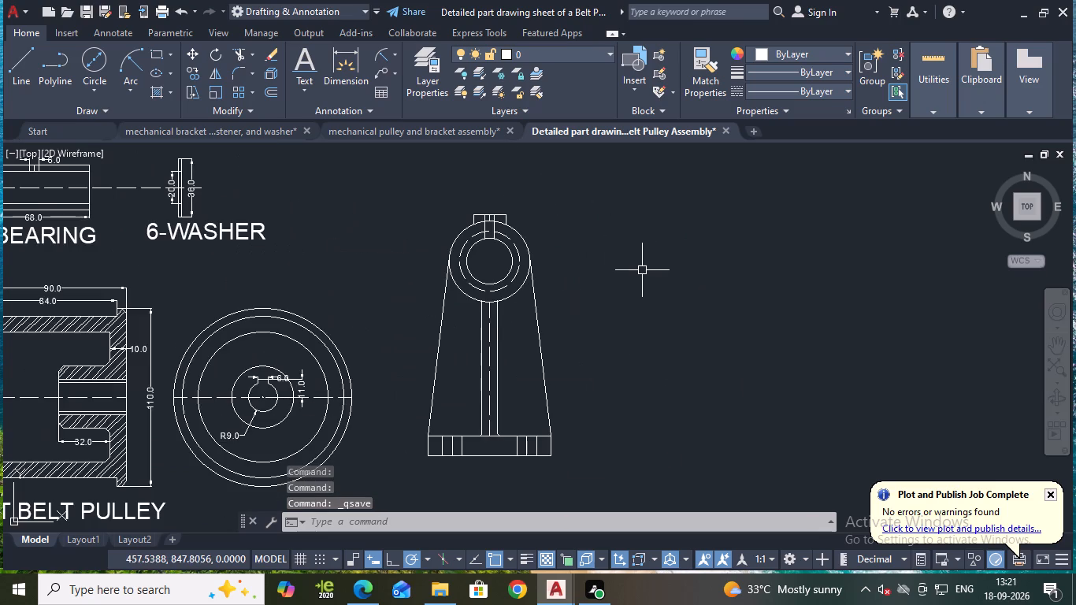
middle_drag(642, 270, 503, 228)
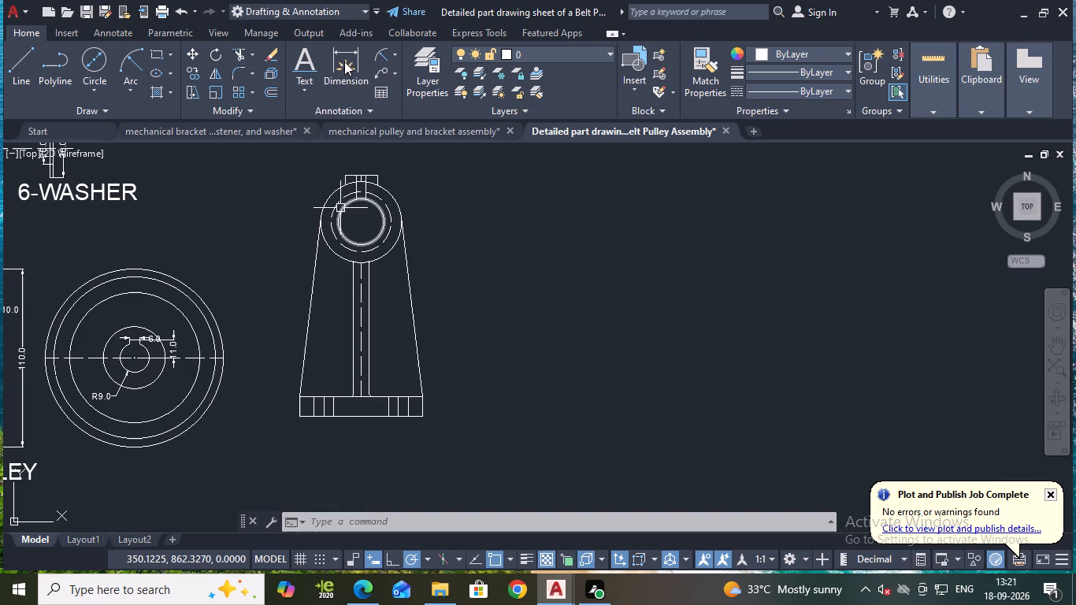
click(395, 54)
click(410, 76)
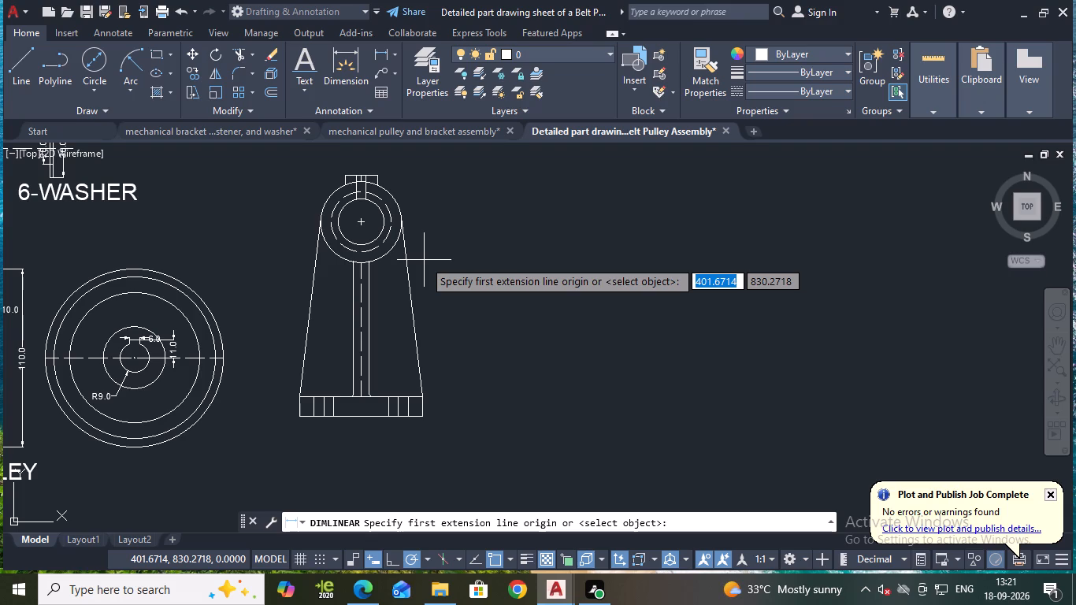
scroll(389, 215, up, 2)
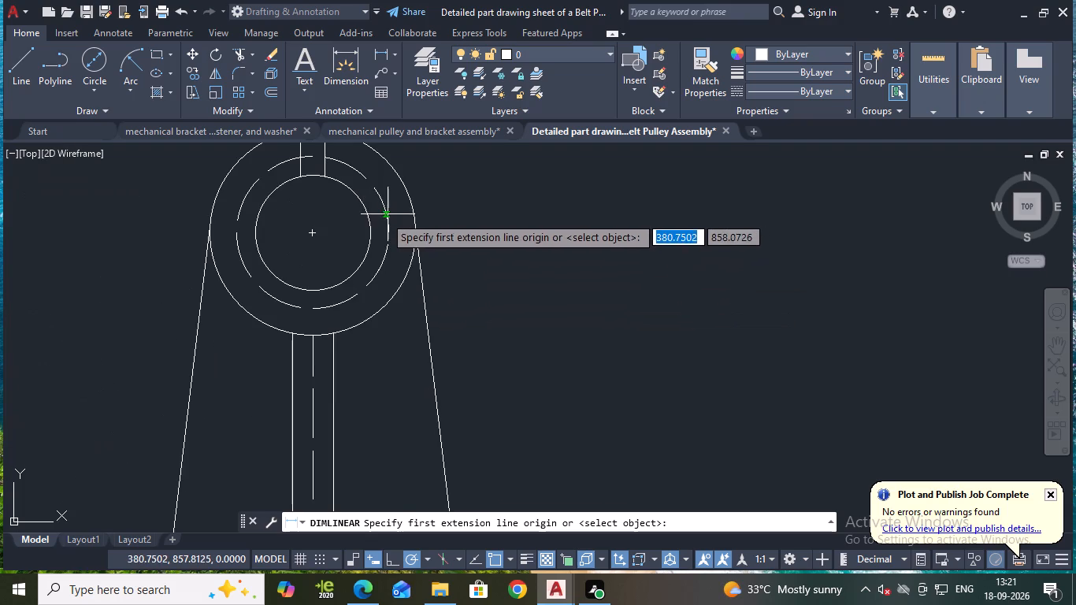
click(311, 232)
middle_drag(342, 211, 339, 211)
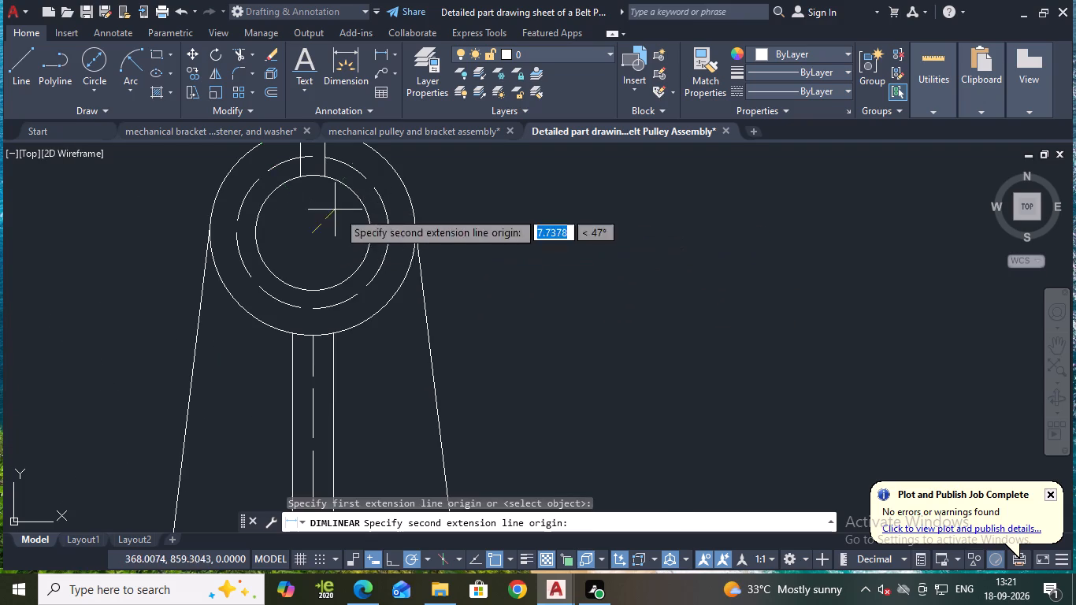
middle_drag(339, 211, 372, 281)
click(343, 184)
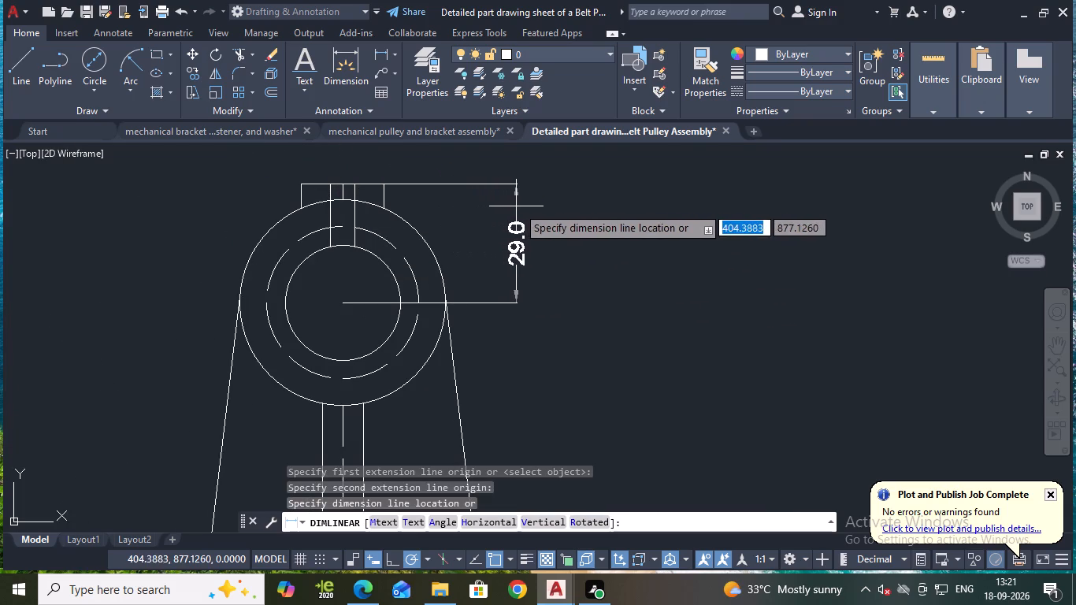
click(518, 206)
Add a vertical linear dimension from the boss hole centre down to the underside of the bracket base, outside the boss dimension.
scroll(610, 306, down, 2)
middle_drag(599, 299, 566, 226)
key(space)
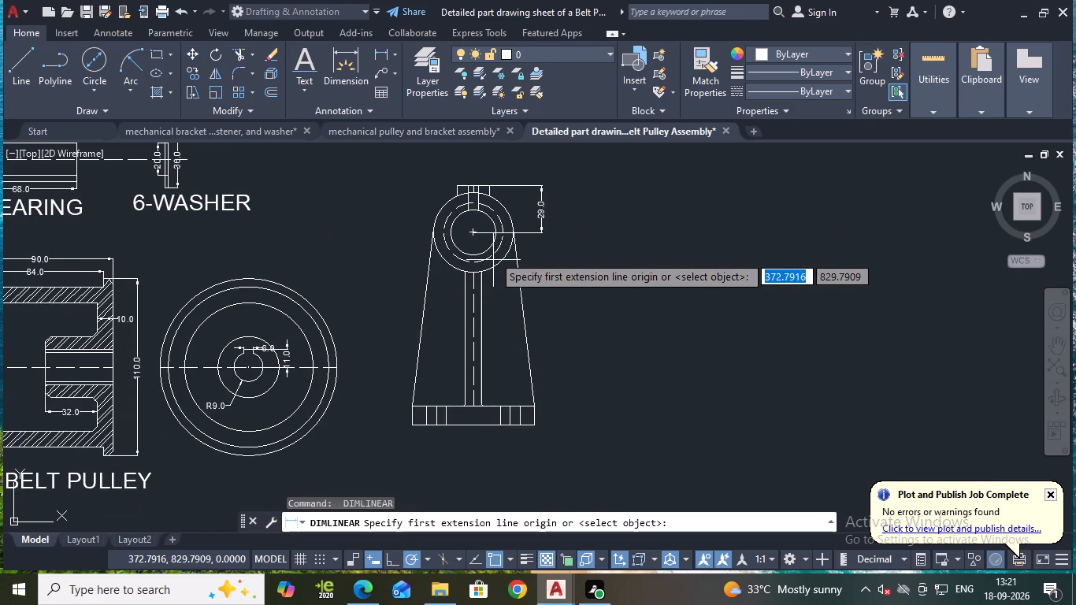
click(527, 234)
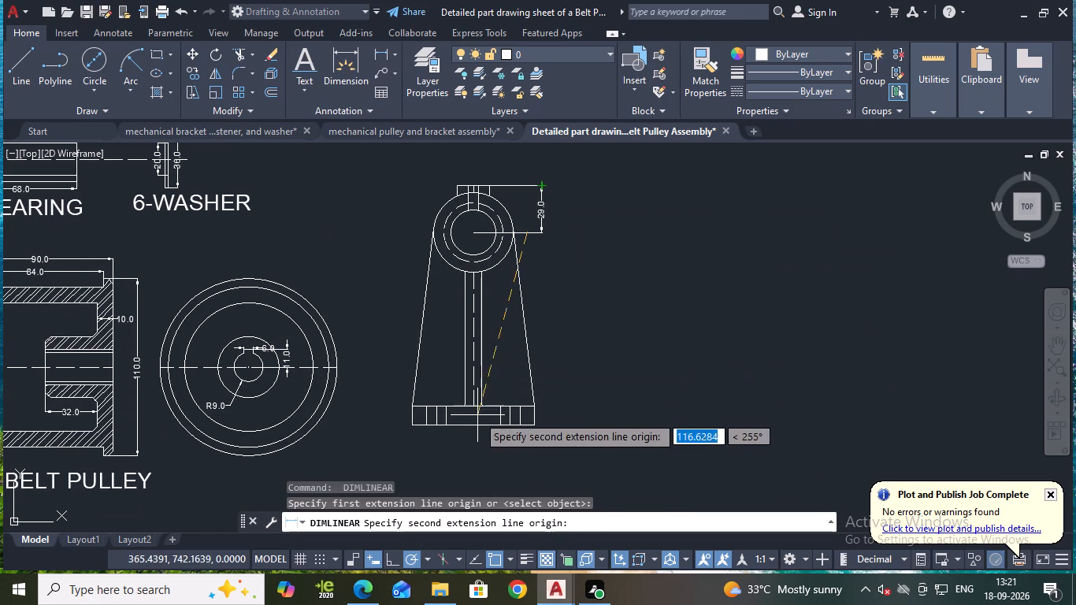
click(481, 426)
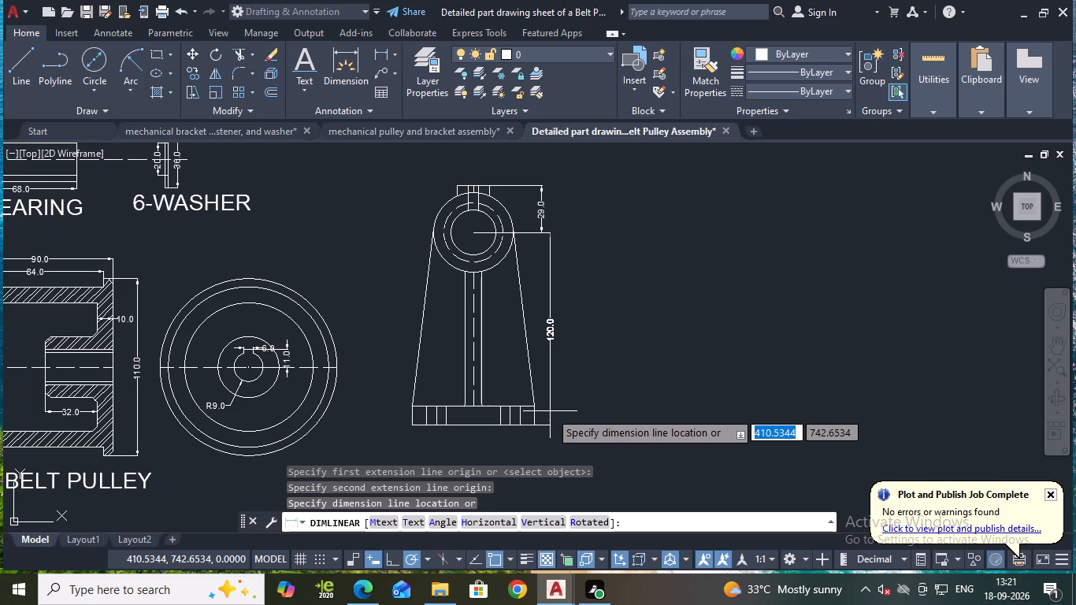
click(573, 414)
Dimension the thickness of the bracket base with a vertical linear dimension just beyond its right end.
middle_drag(612, 384, 641, 331)
key(space)
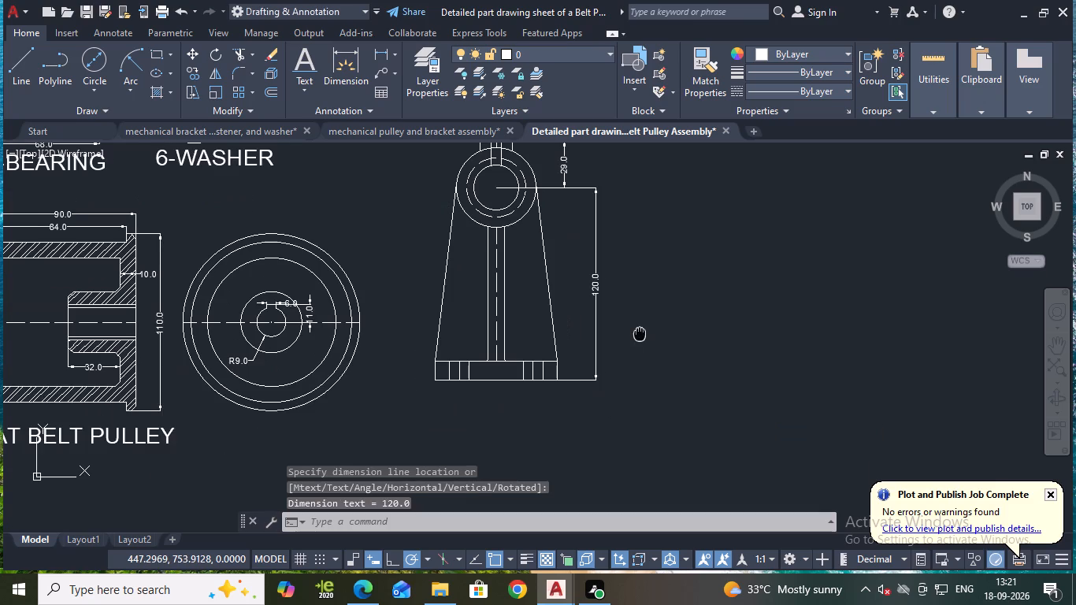
click(555, 357)
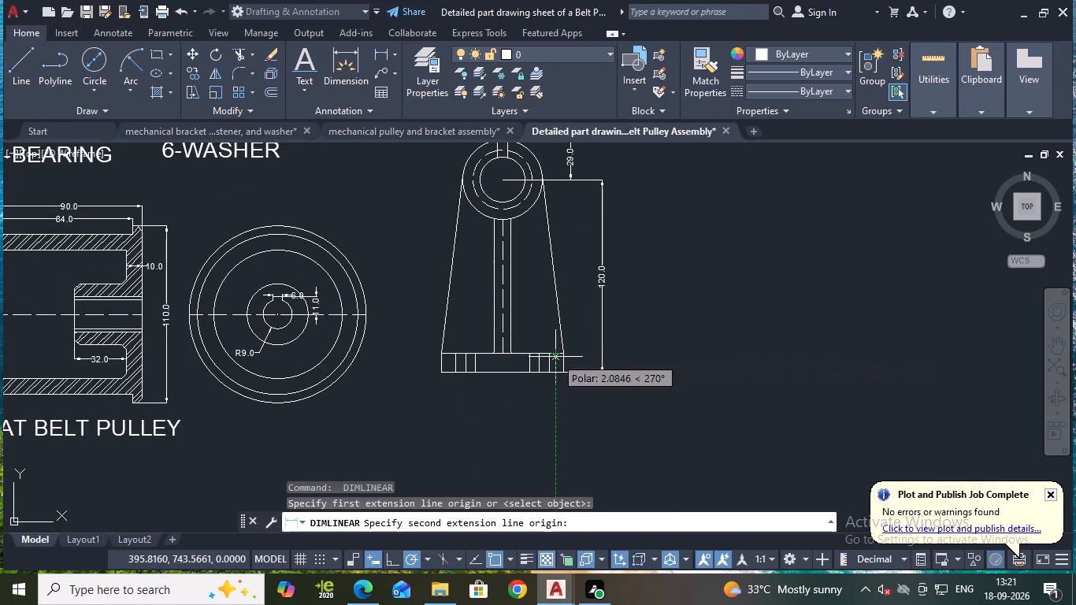
click(555, 373)
click(579, 359)
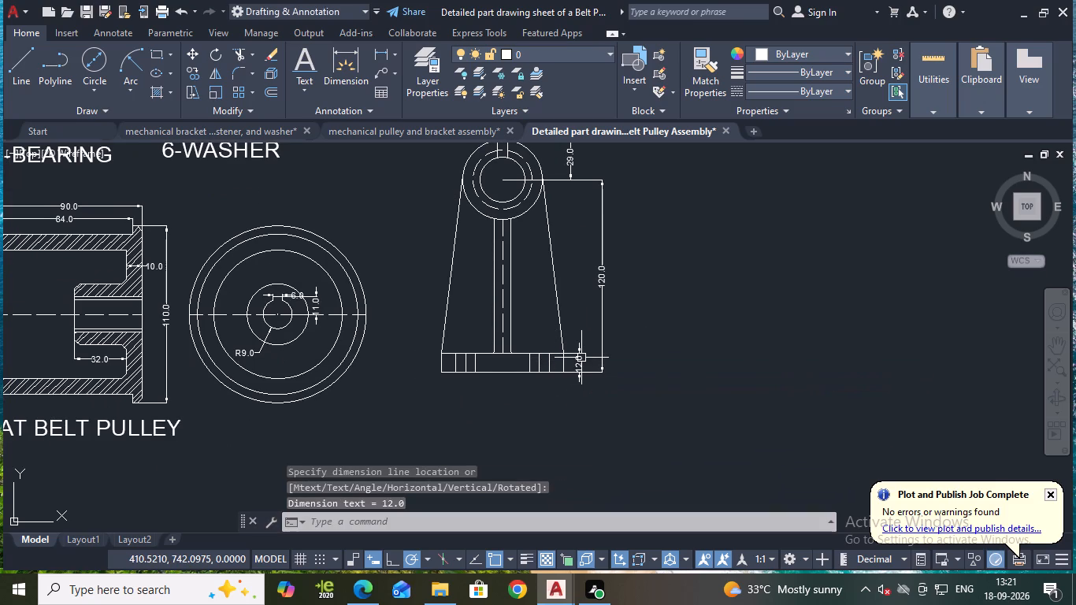
Dimension the width of the bracket's central rib with a horizontal linear dimension across its two edges.
scroll(532, 458, down, 2)
scroll(568, 366, up, 3)
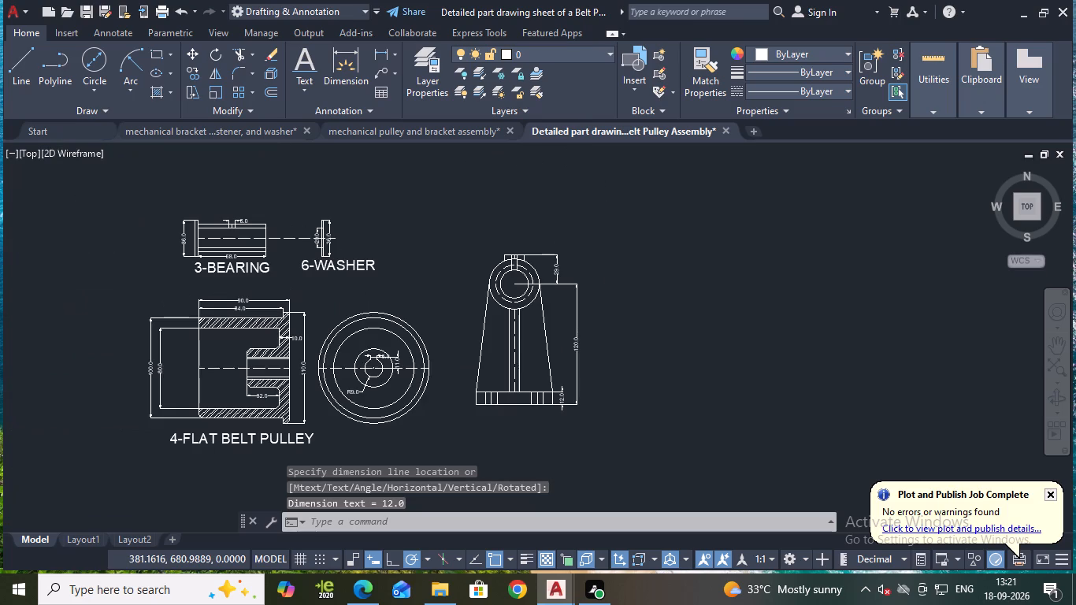
middle_drag(585, 388, 658, 281)
scroll(555, 320, up, 2)
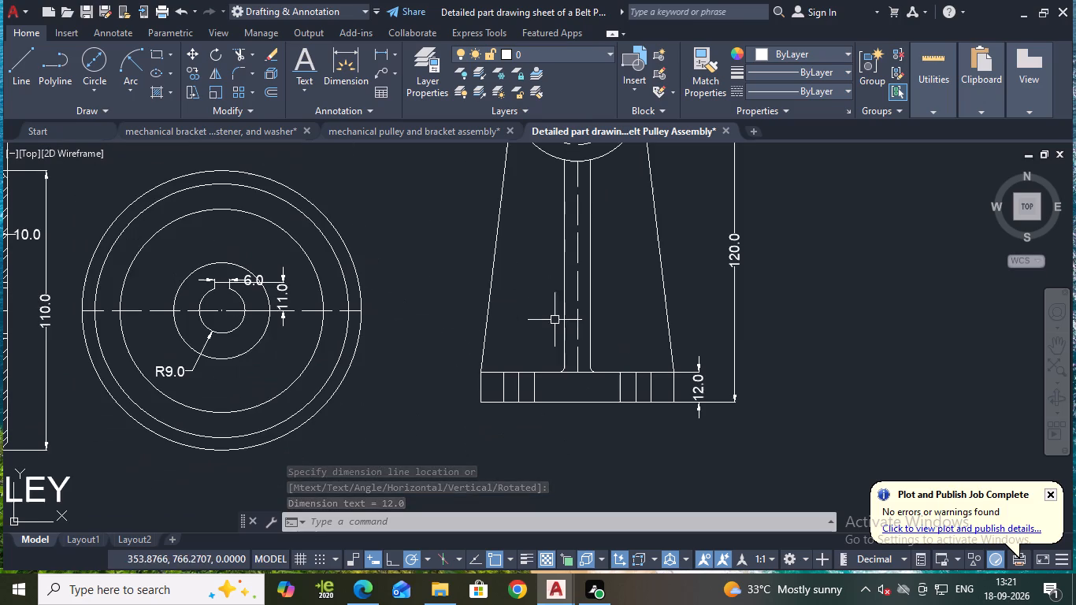
key(space)
click(562, 308)
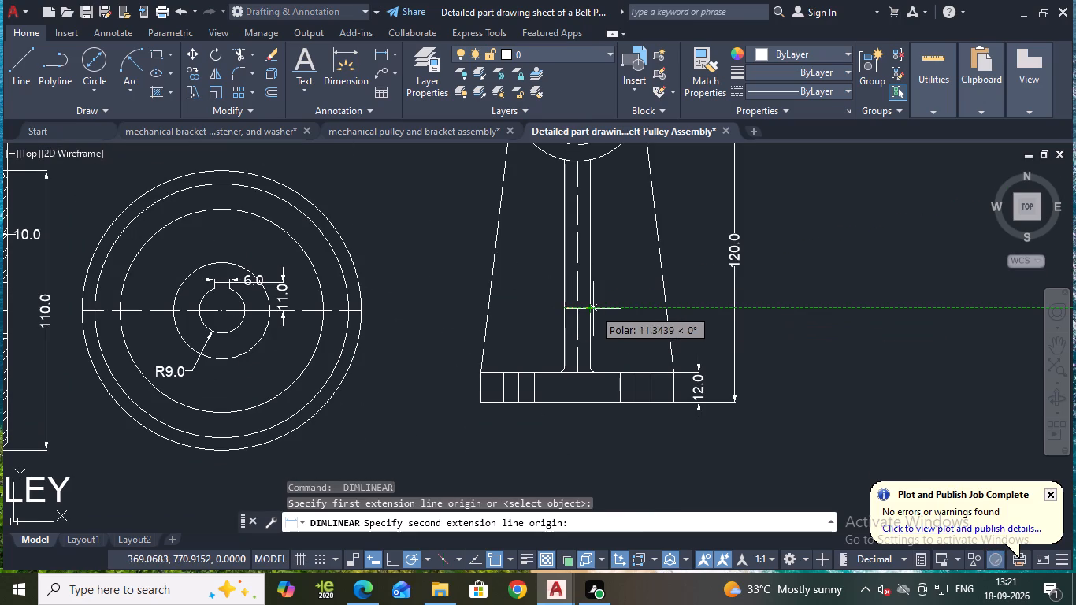
click(588, 309)
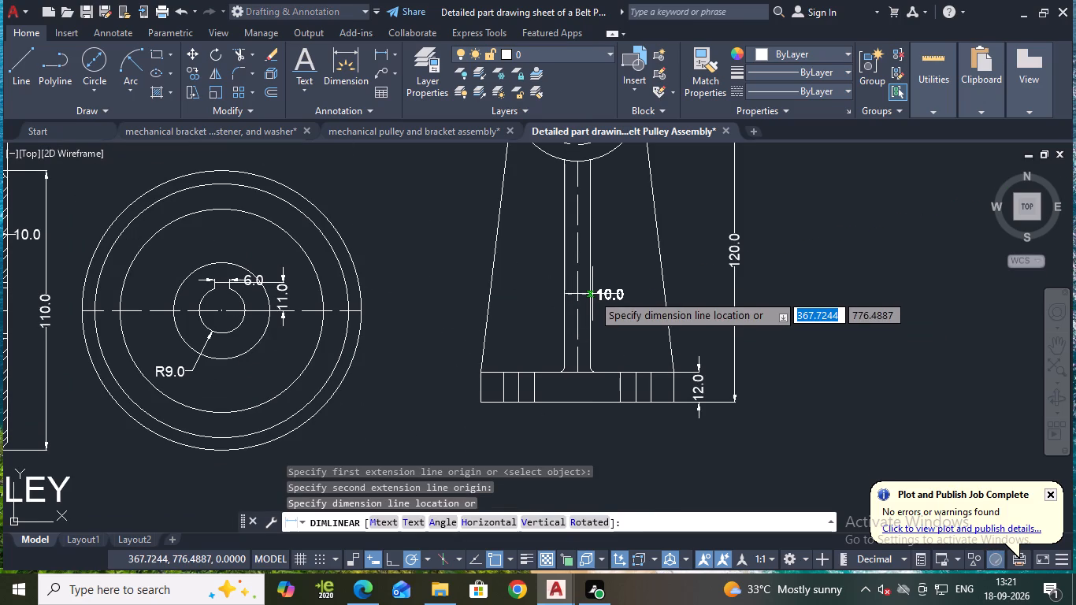
click(592, 294)
Dimension the width of the left hole in the bracket base, placing the horizontal dimension above the base.
key(space)
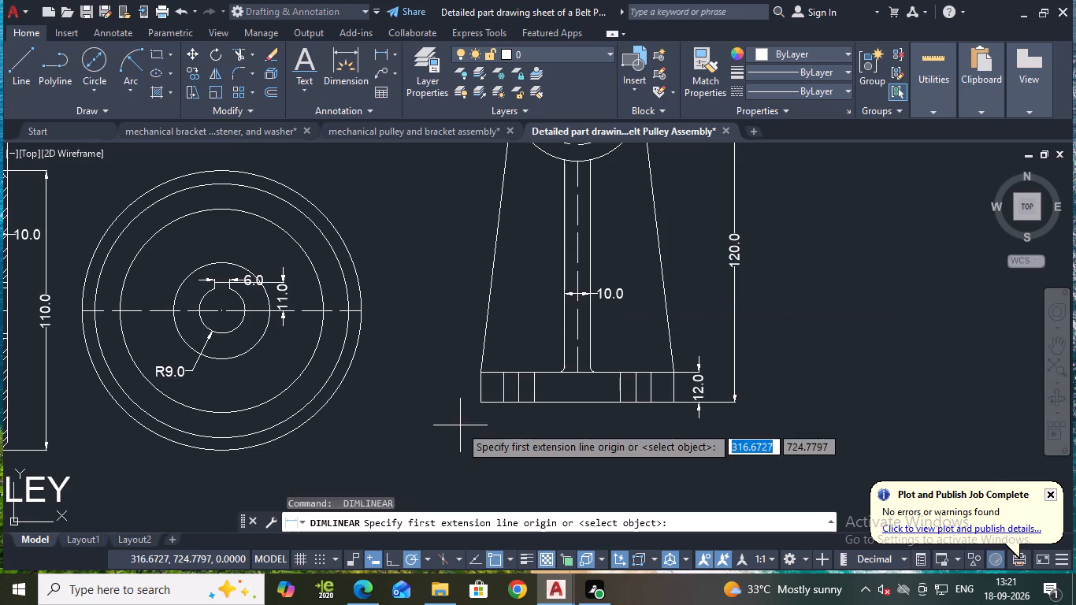
click(506, 385)
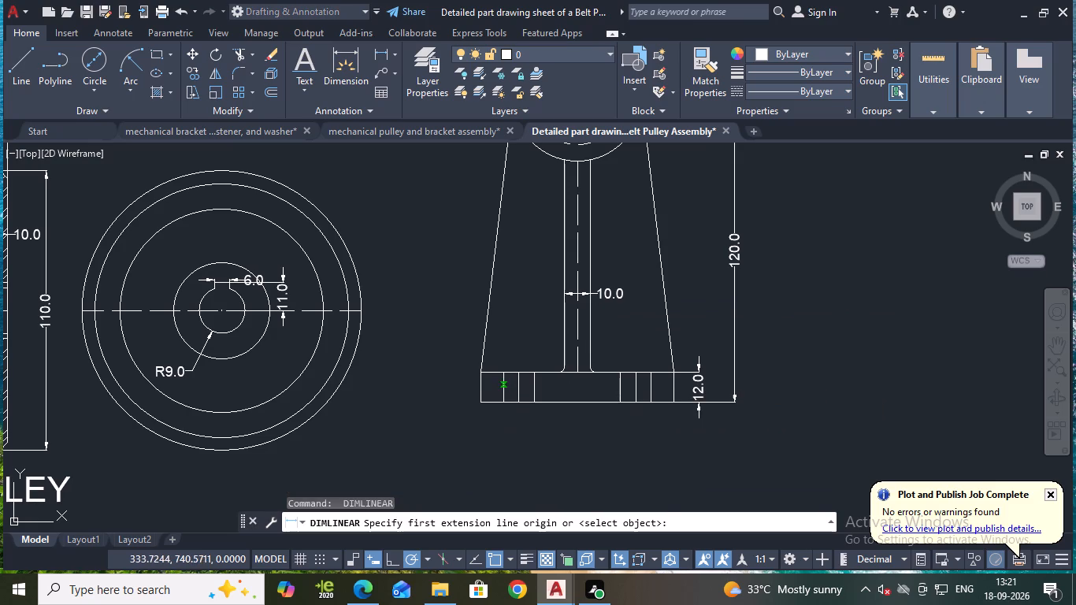
click(532, 388)
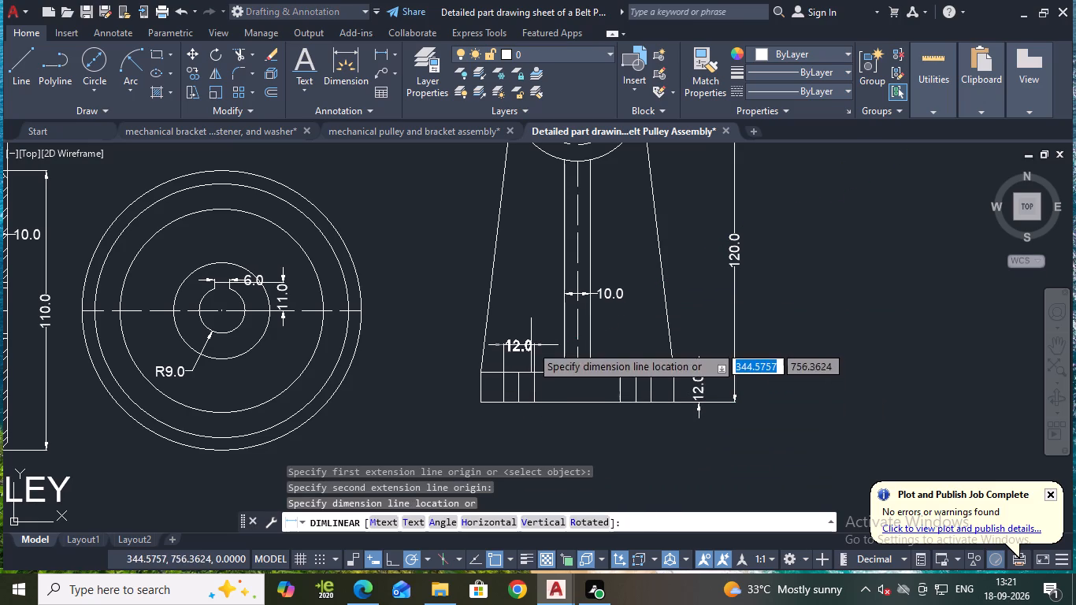
click(531, 344)
Dimension the centre-to-centre spacing of the two base holes with a horizontal linear dimension just below the base.
scroll(549, 410, down, 1)
middle_drag(551, 416, 506, 322)
scroll(493, 304, up, 1)
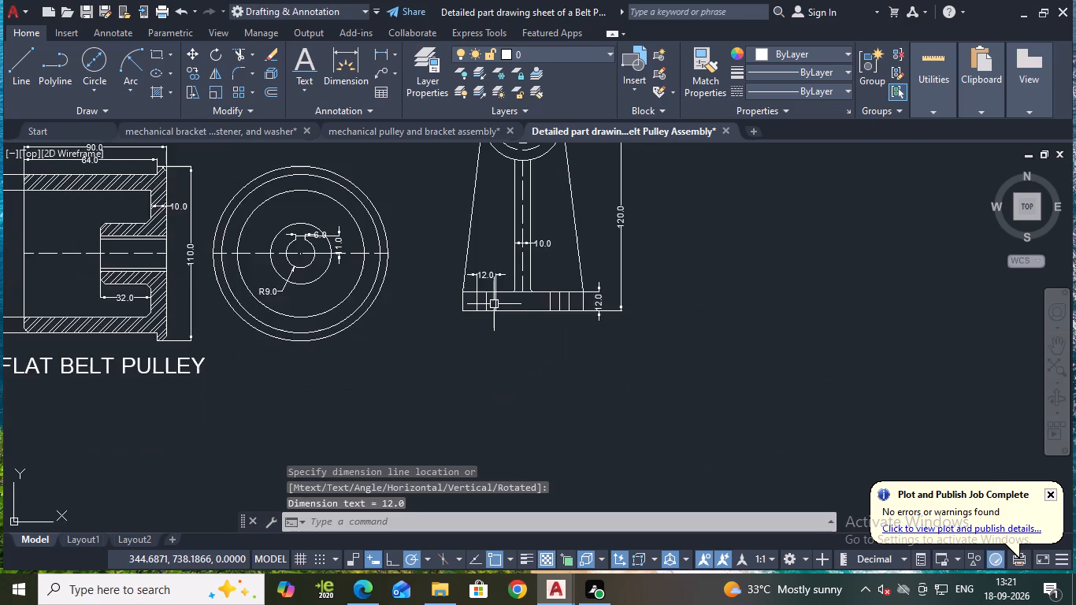
scroll(496, 322, up, 1)
key(space)
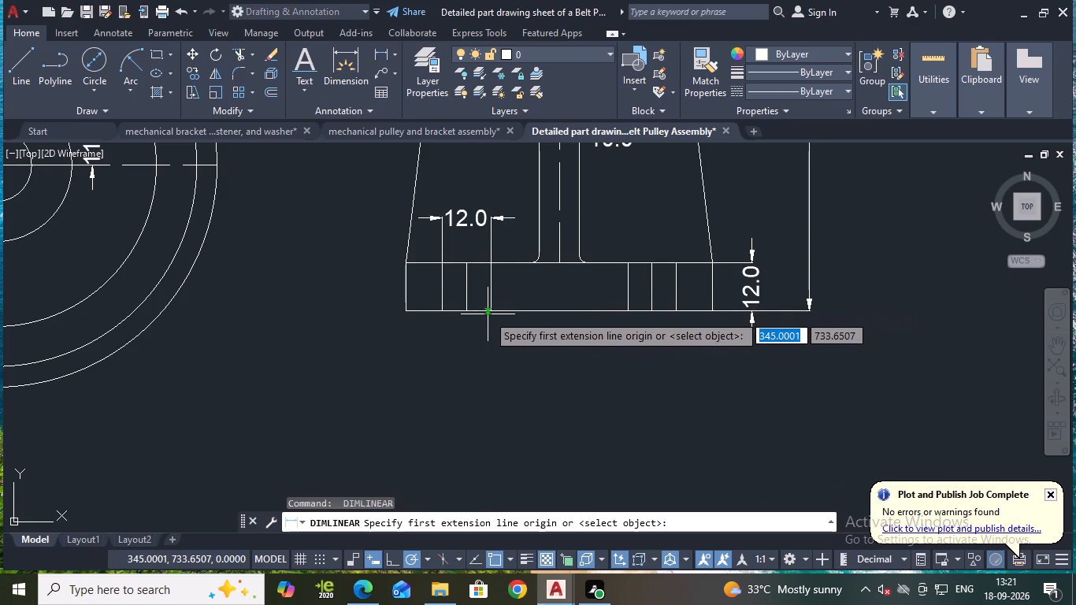
click(466, 306)
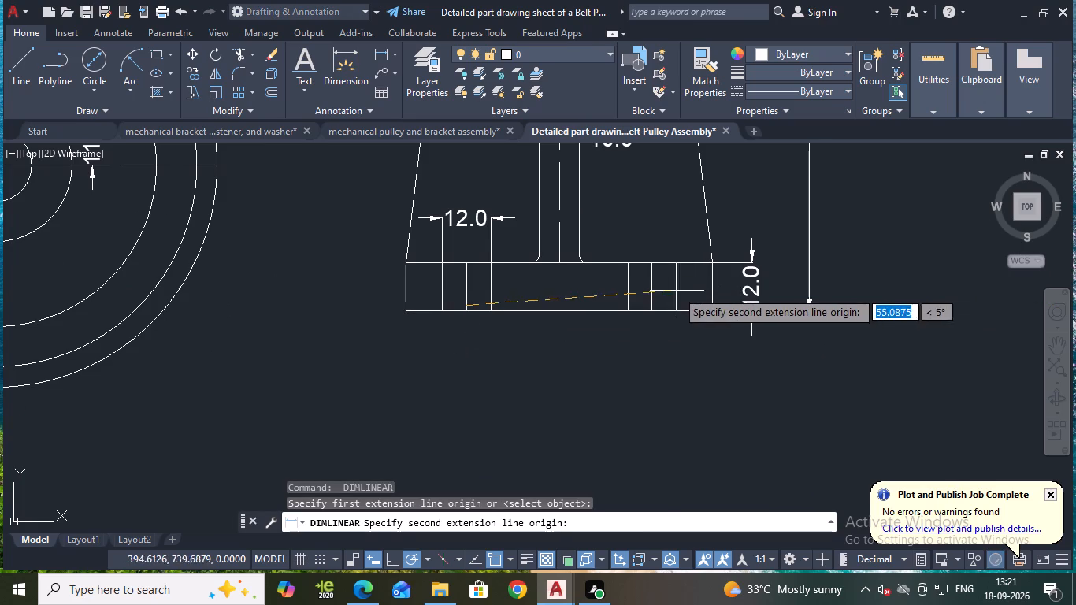
click(653, 300)
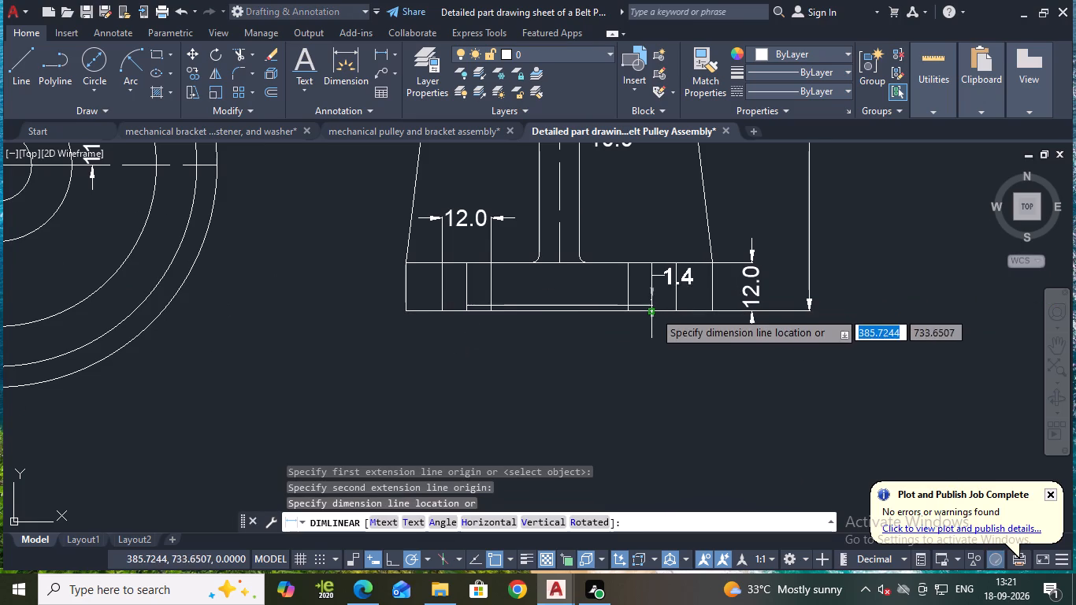
click(594, 335)
Dimension the overall width of the bracket base with a horizontal linear dimension below the hole-spacing dimension.
key(space)
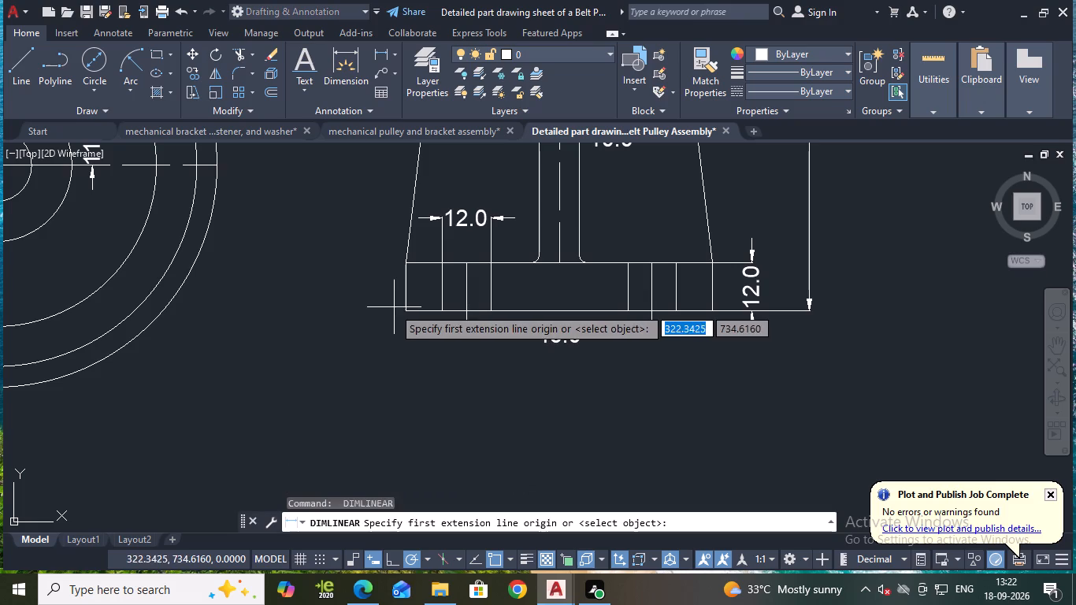
click(406, 309)
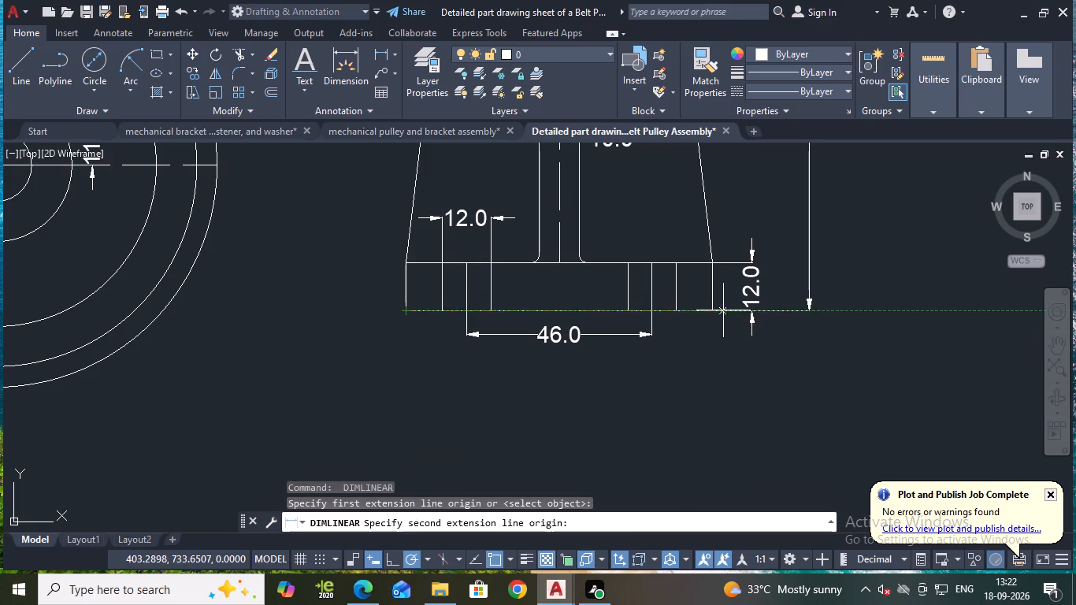
click(714, 309)
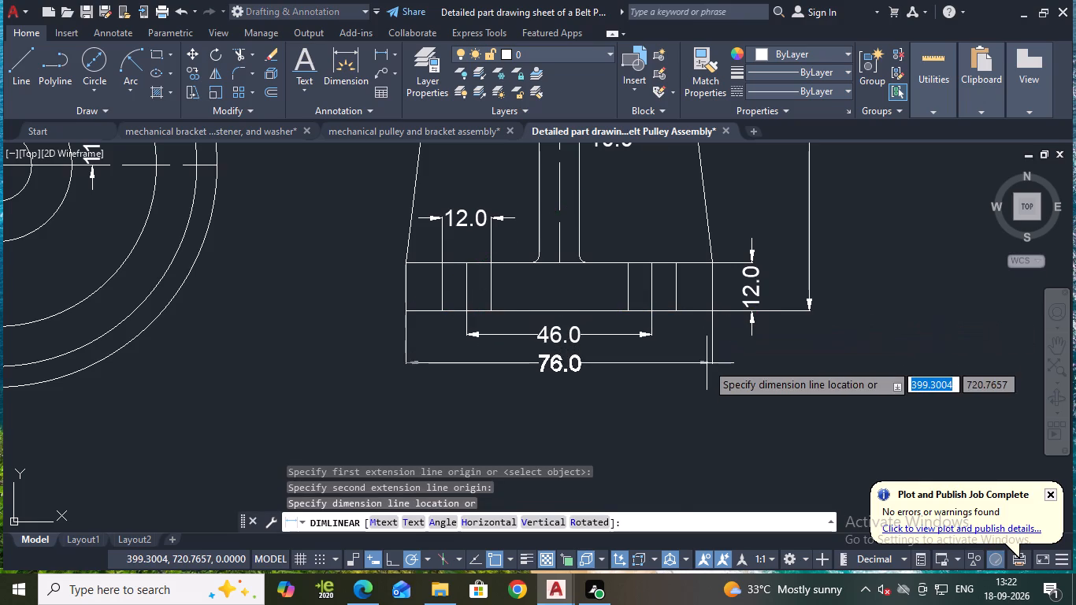
click(707, 363)
Save the drawing.
scroll(779, 311, down, 1)
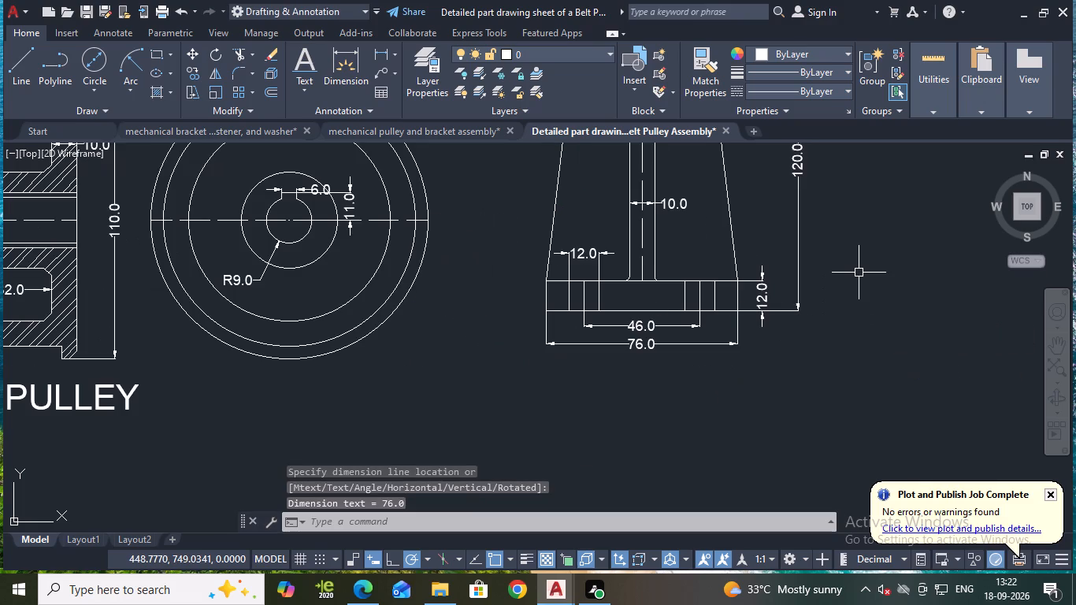
scroll(859, 273, down, 2)
middle_drag(859, 266, 774, 356)
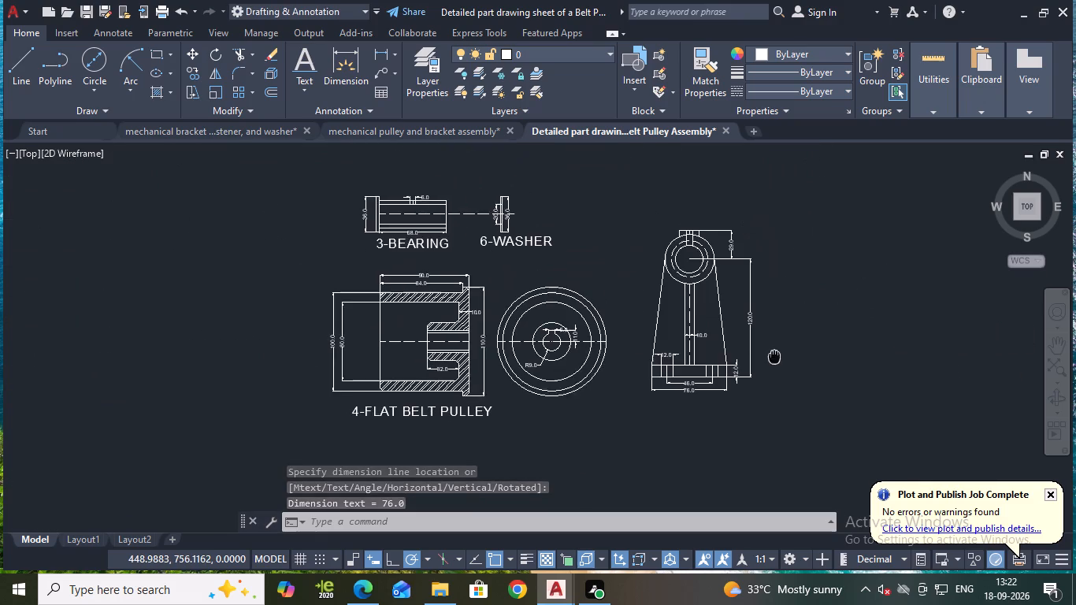
scroll(792, 309, up, 1)
key(ctrl+s)
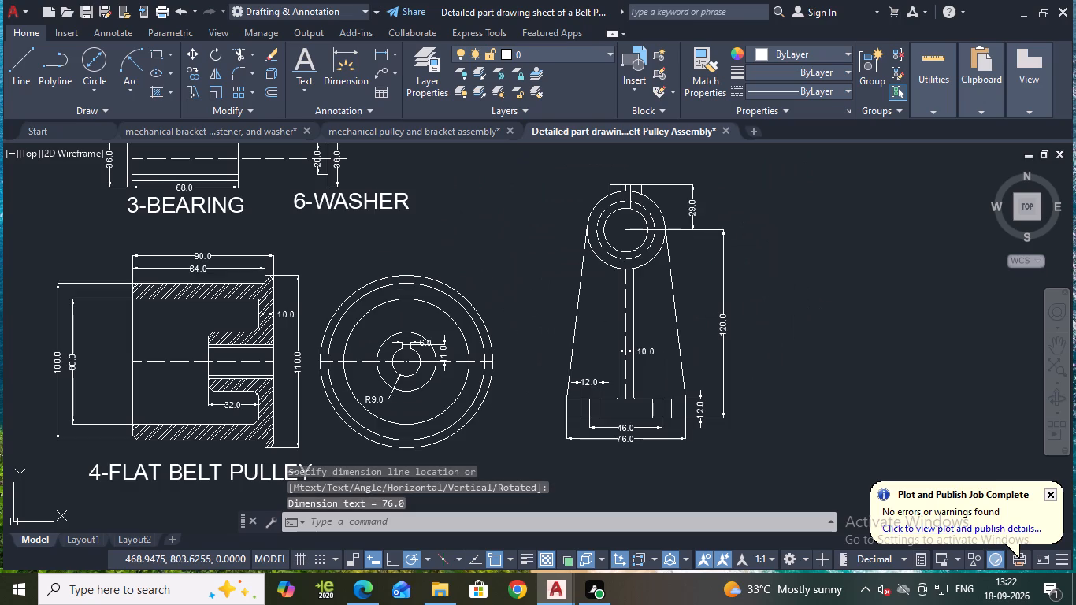
Draw a 76 by 12 rectangle with lines beside the first bracket view, its top edge level with the top of the bracket base.
scroll(742, 274, up, 1)
middle_drag(780, 274, 522, 214)
scroll(544, 224, down, 1)
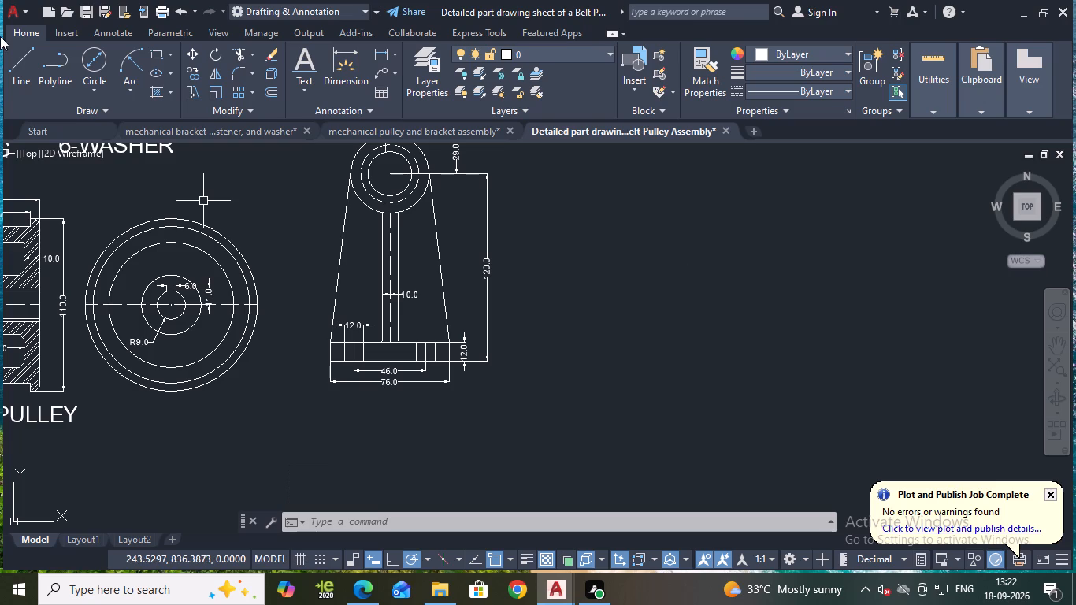
click(21, 57)
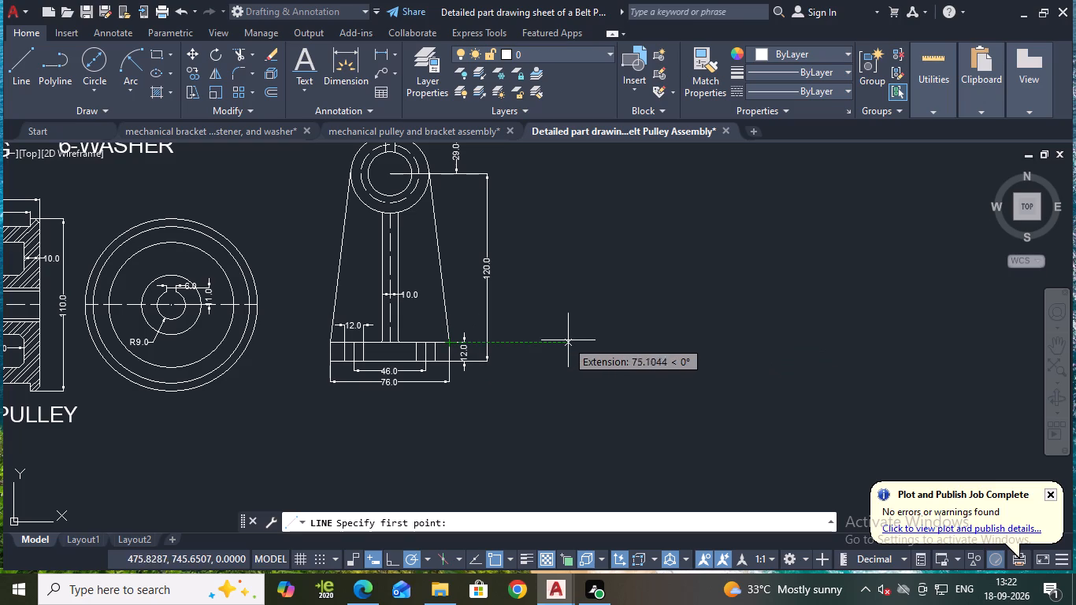
click(592, 340)
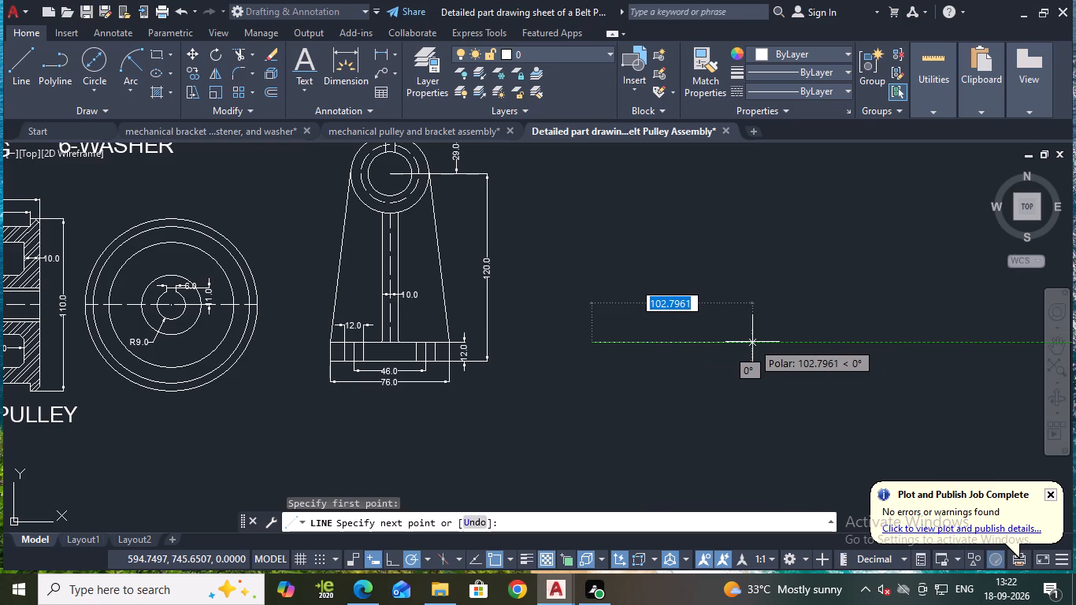
text(76)
key(Return)
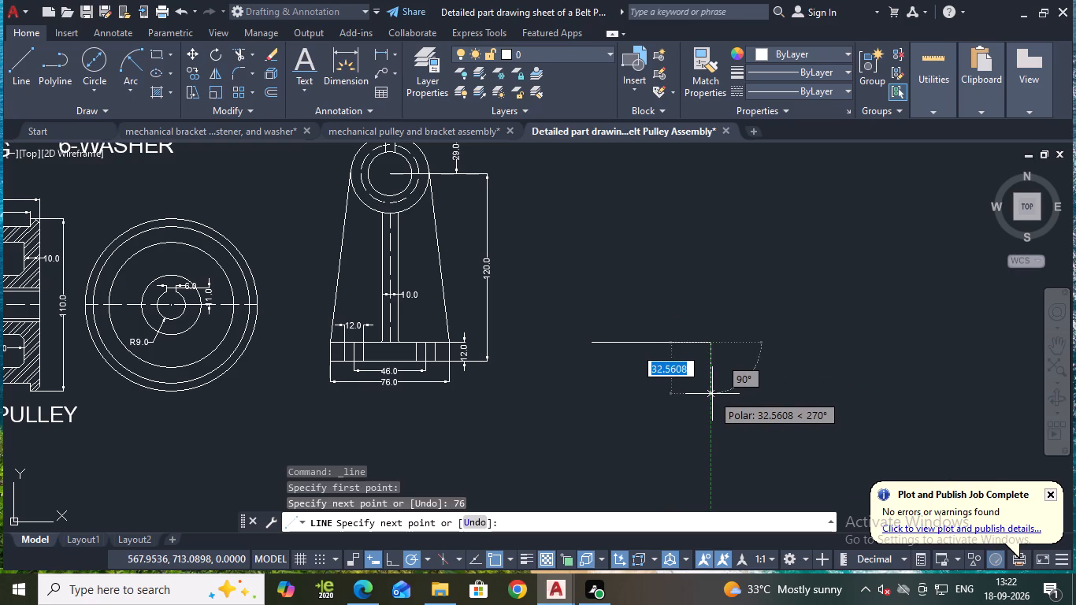
text(12)
key(Return)
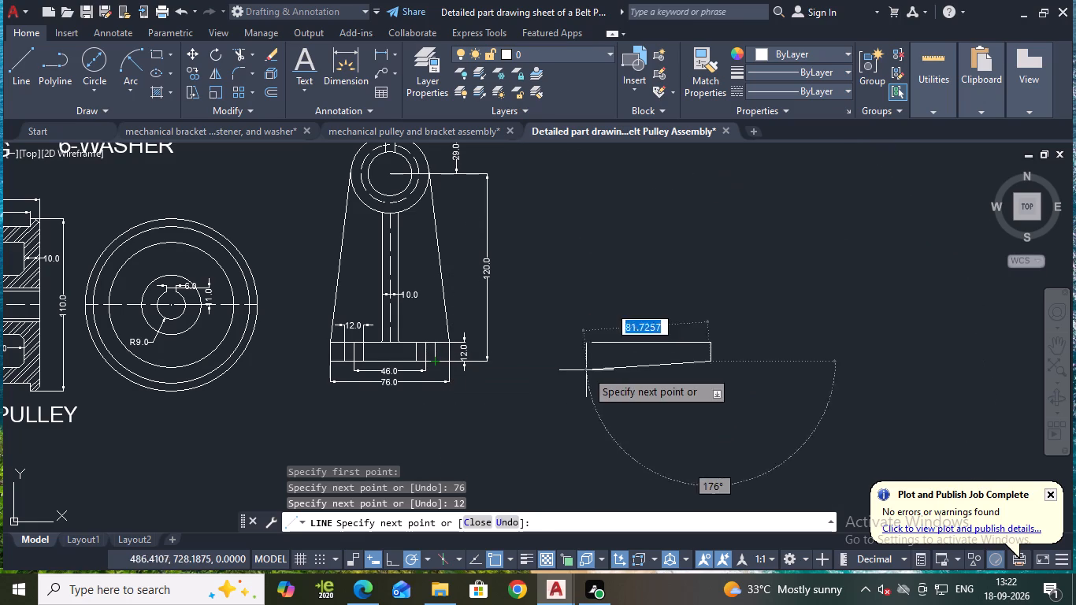
key(7)
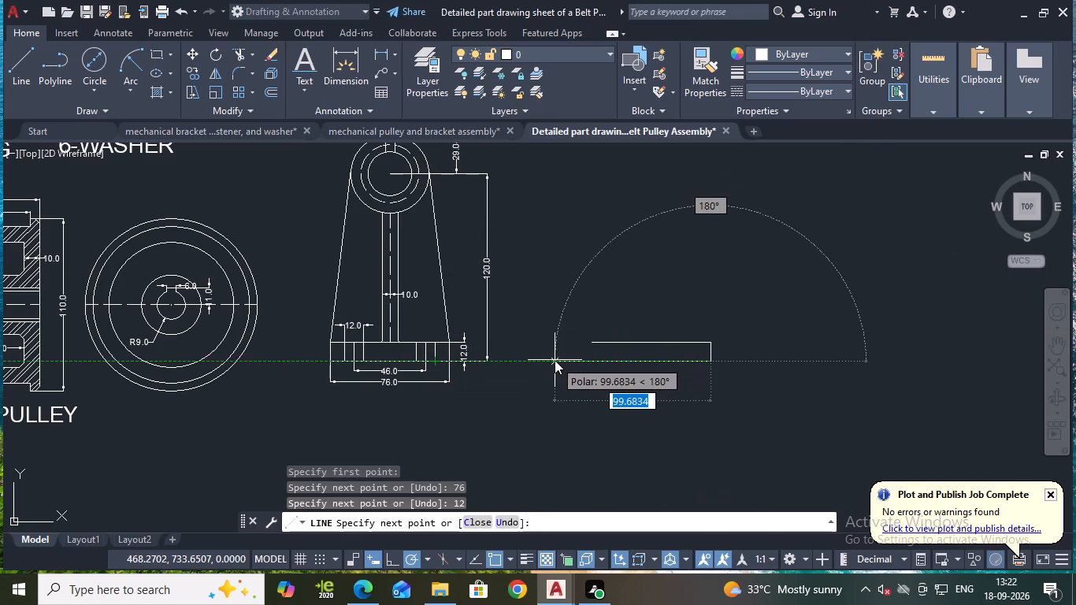
key(6)
key(Return)
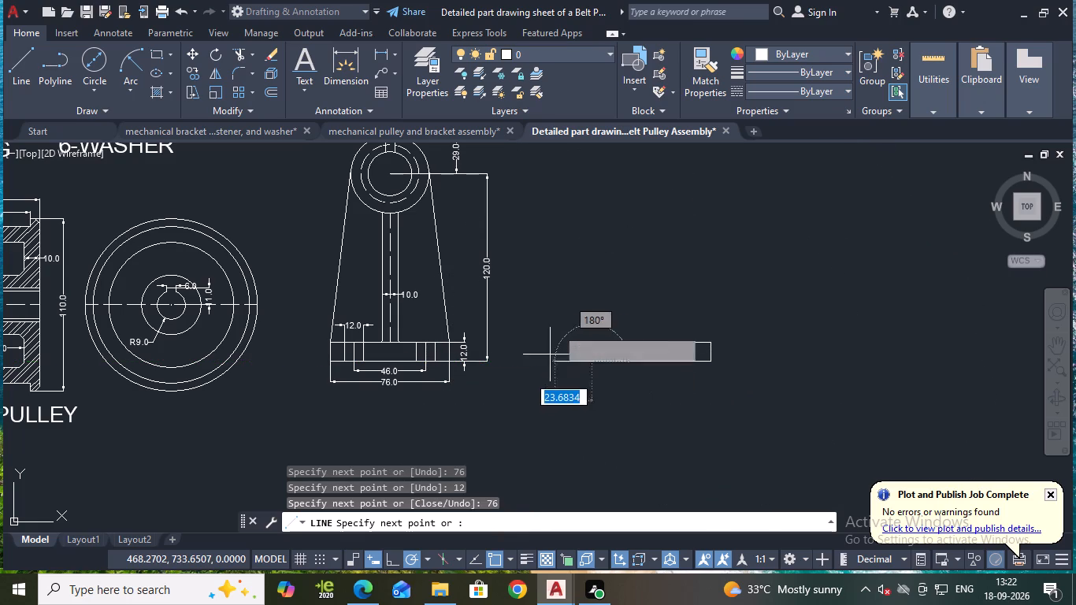
text(12)
key(Return)
key(Escape)
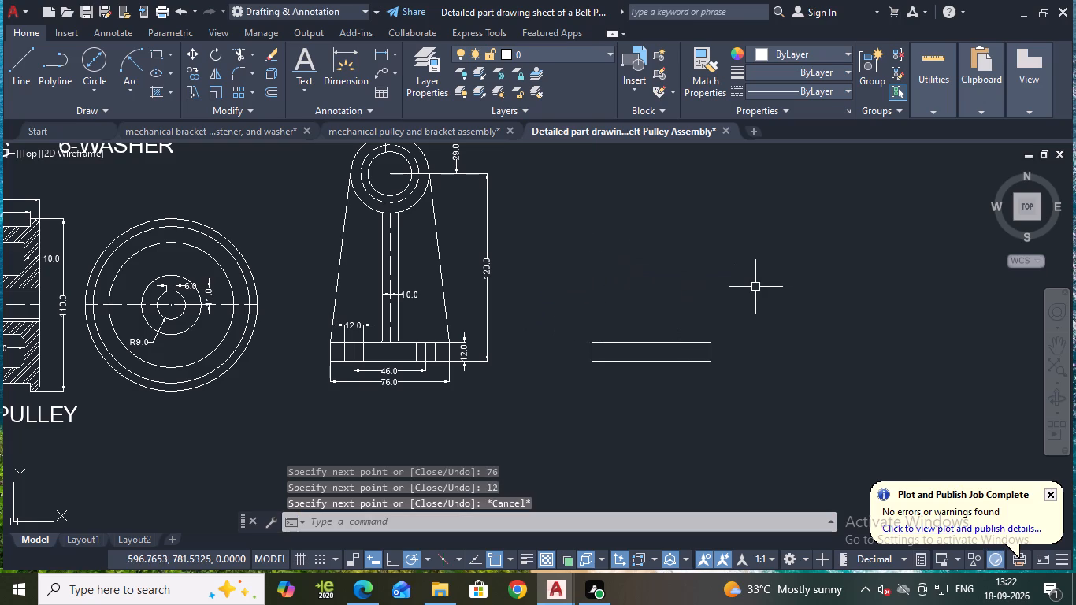
Offset the new base rectangle's right edge 20 inward, and offset that resulting line another 40 towards the left edge.
key(o)
key(Return)
key(Return)
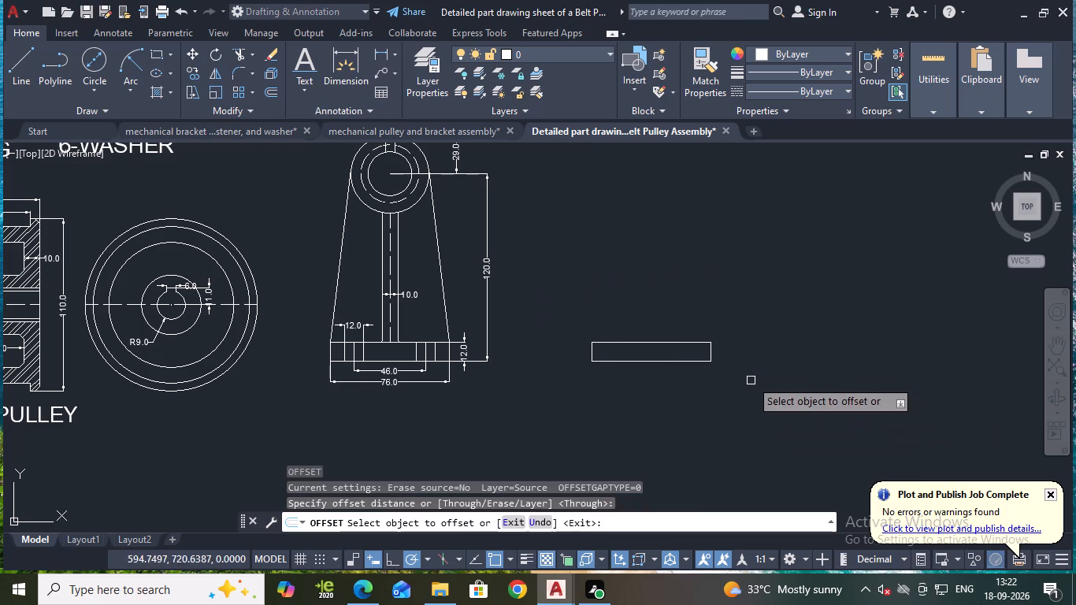
click(713, 352)
text(20)
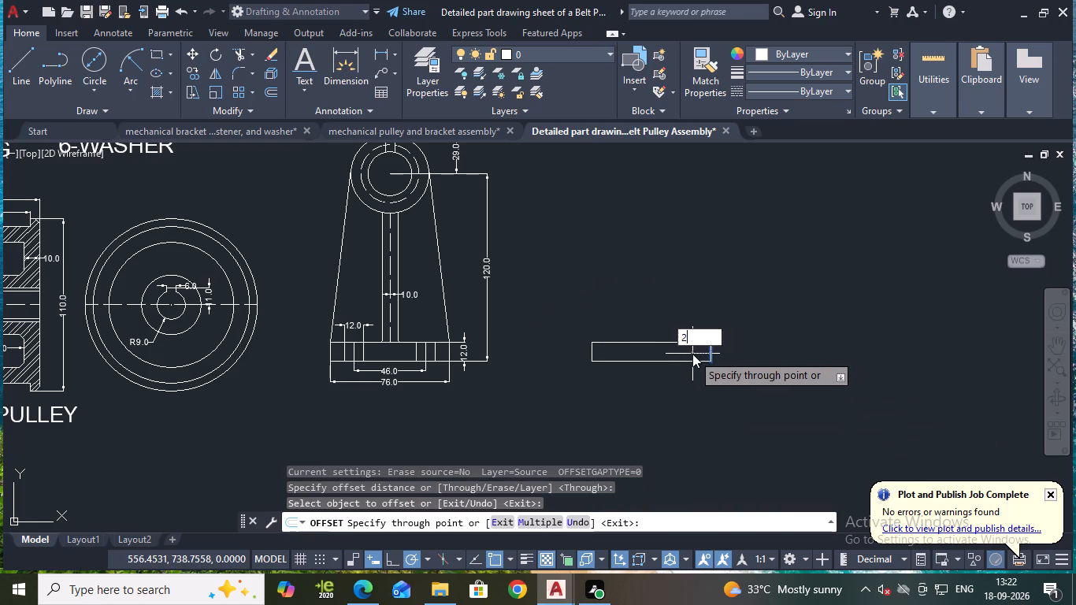
key(Return)
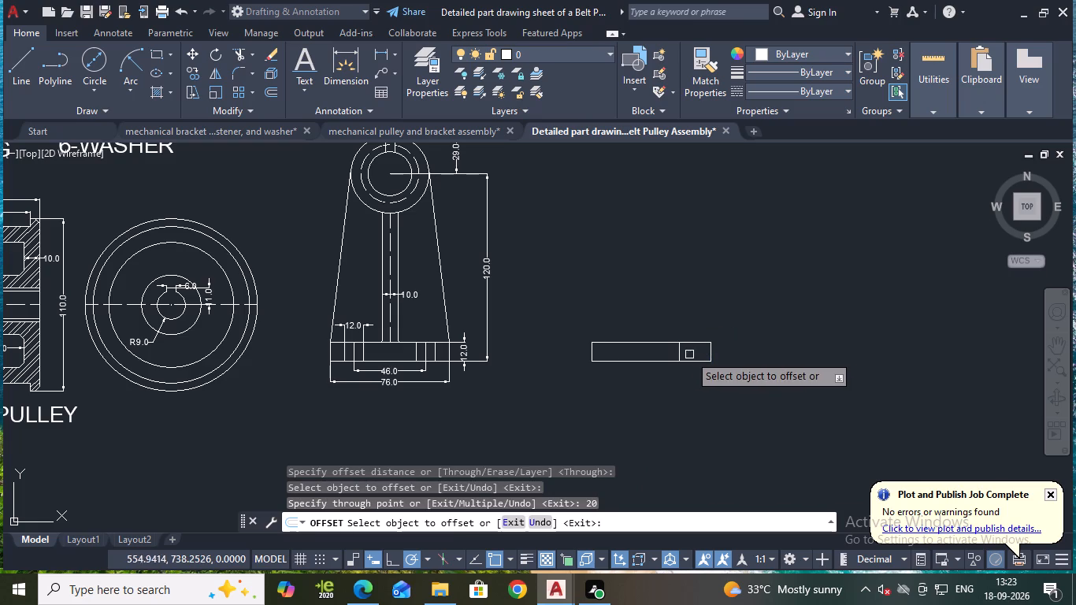
click(680, 354)
text(40)
key(Return)
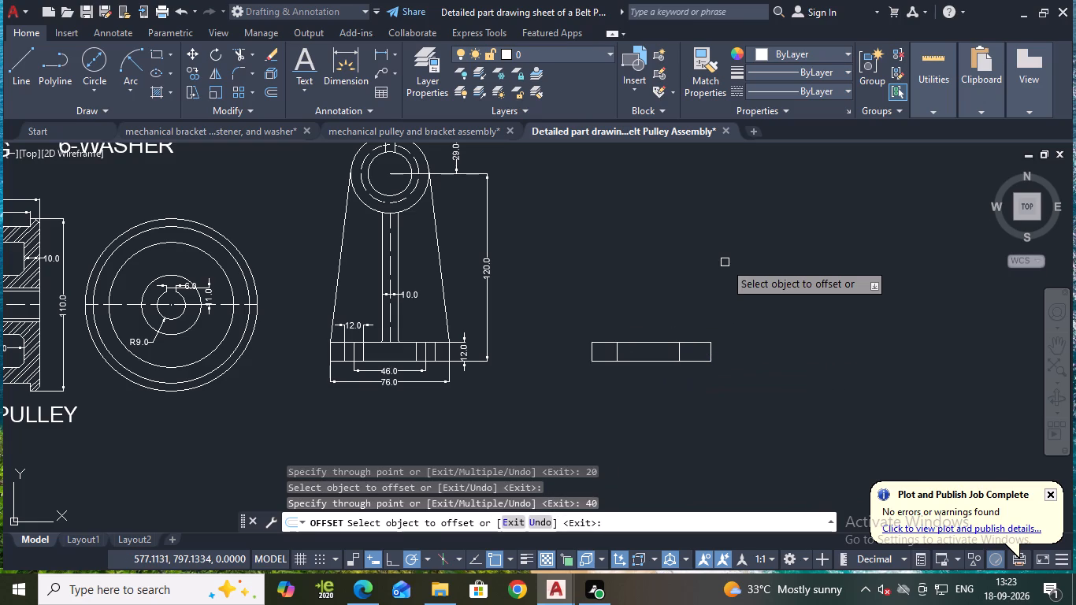
middle_drag(723, 265, 731, 299)
key(Escape)
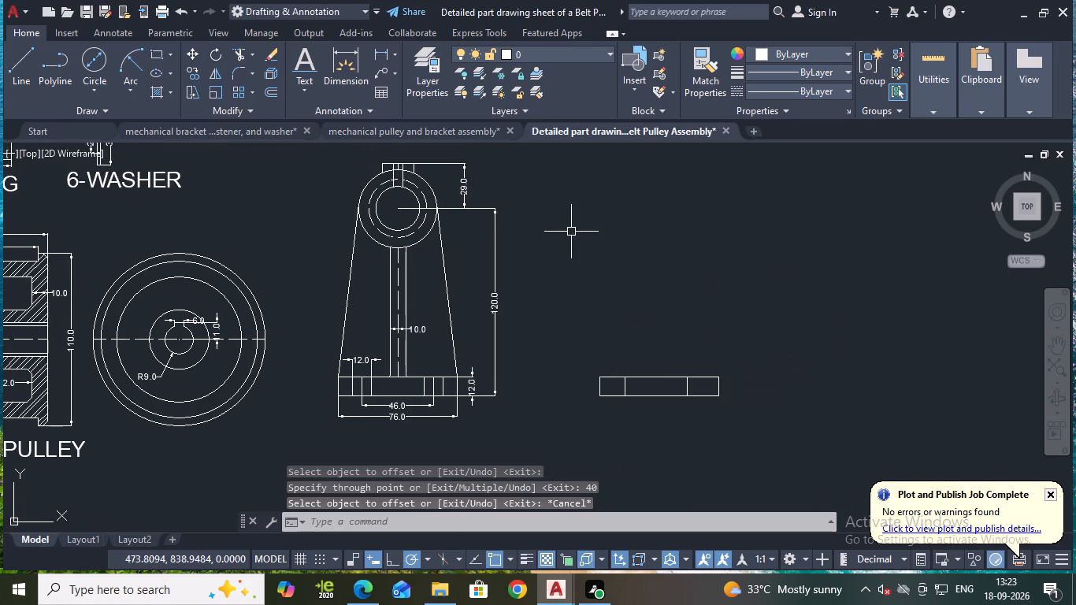
Erase the 120 and 29 vertical dimensions beside the first bracket view.
click(448, 206)
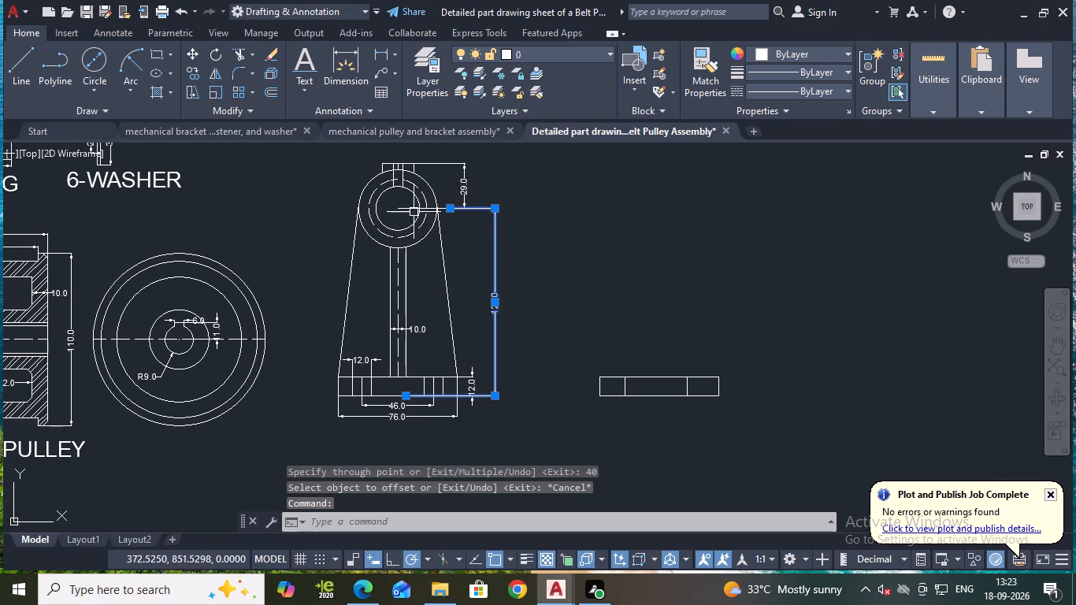
click(417, 209)
key(Escape)
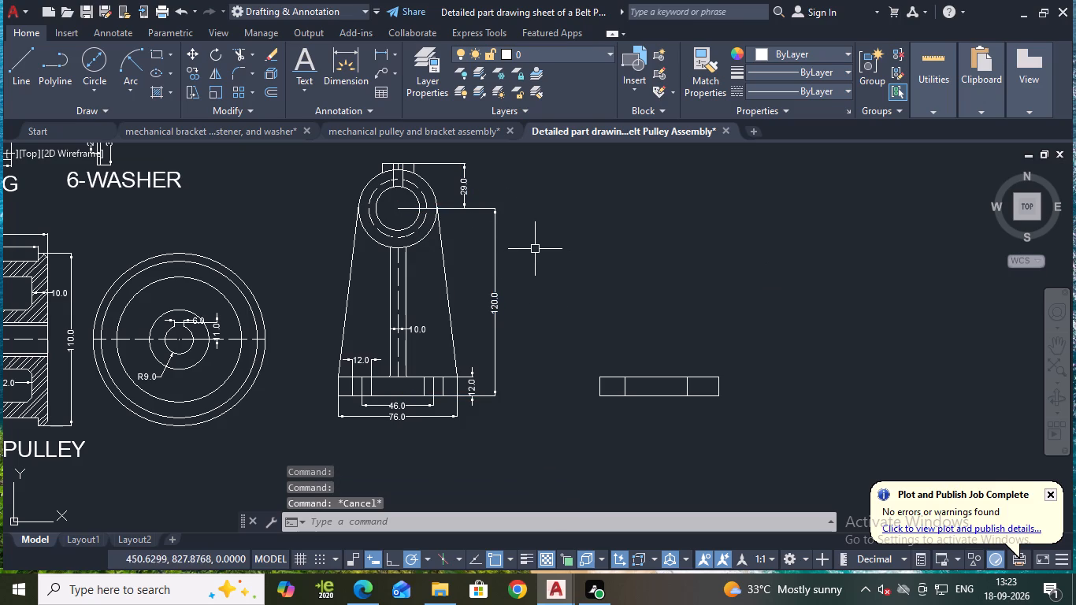
click(492, 289)
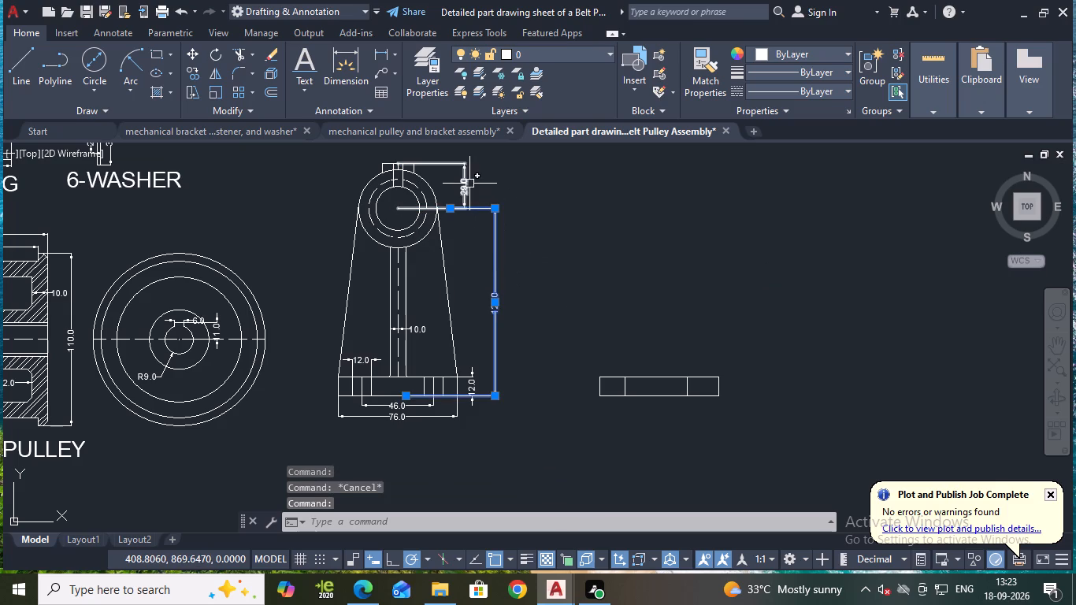
click(469, 184)
key(e)
key(Return)
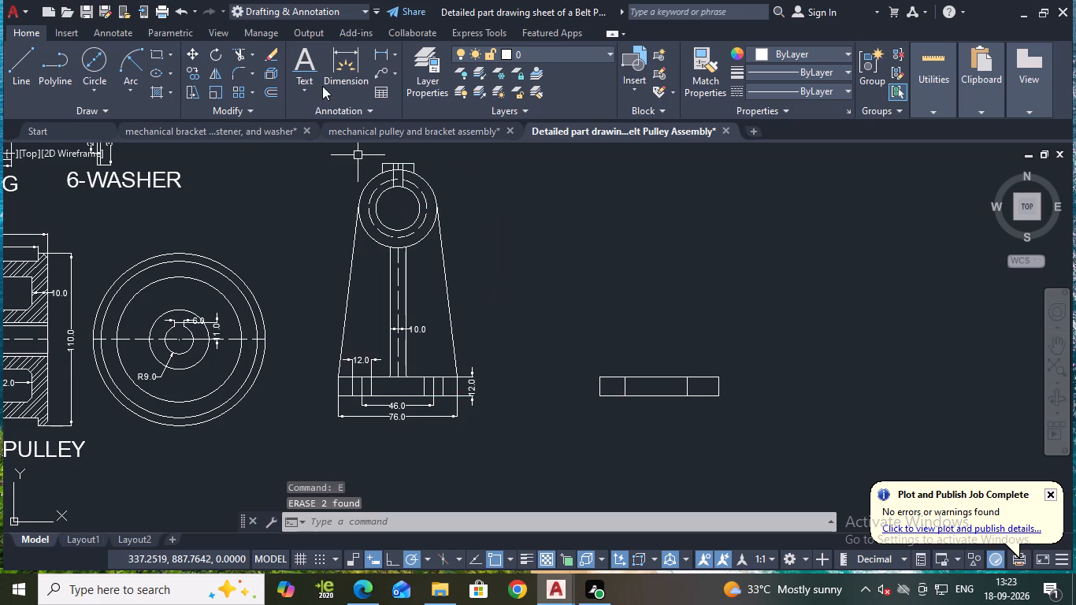
Draw a horizontal projection line about 300 long from the bracket's bore centre, extending right past the new base rectangle.
click(376, 53)
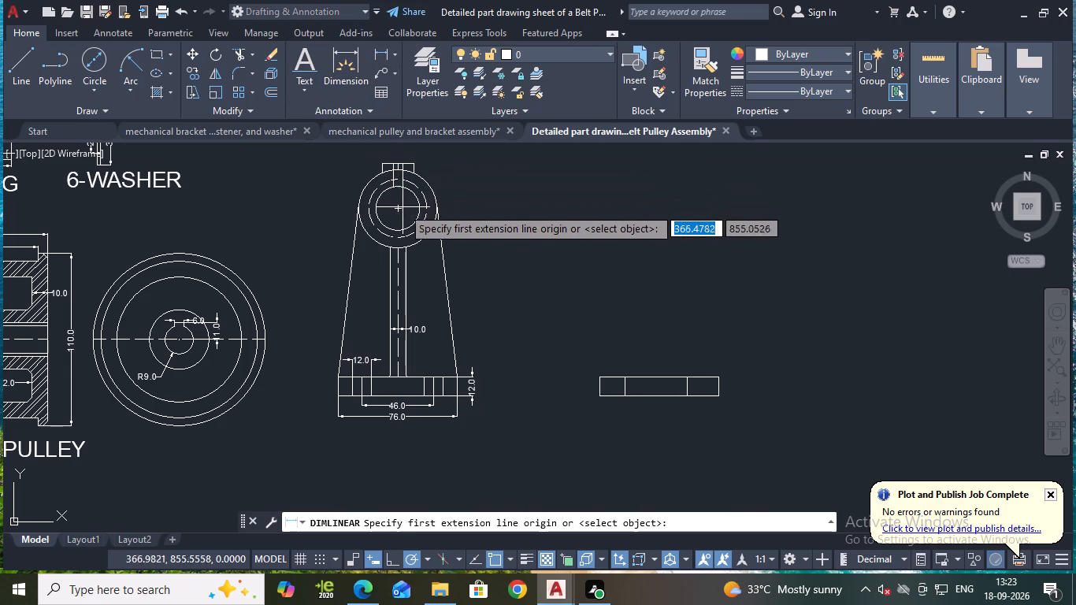
key(Escape)
click(14, 51)
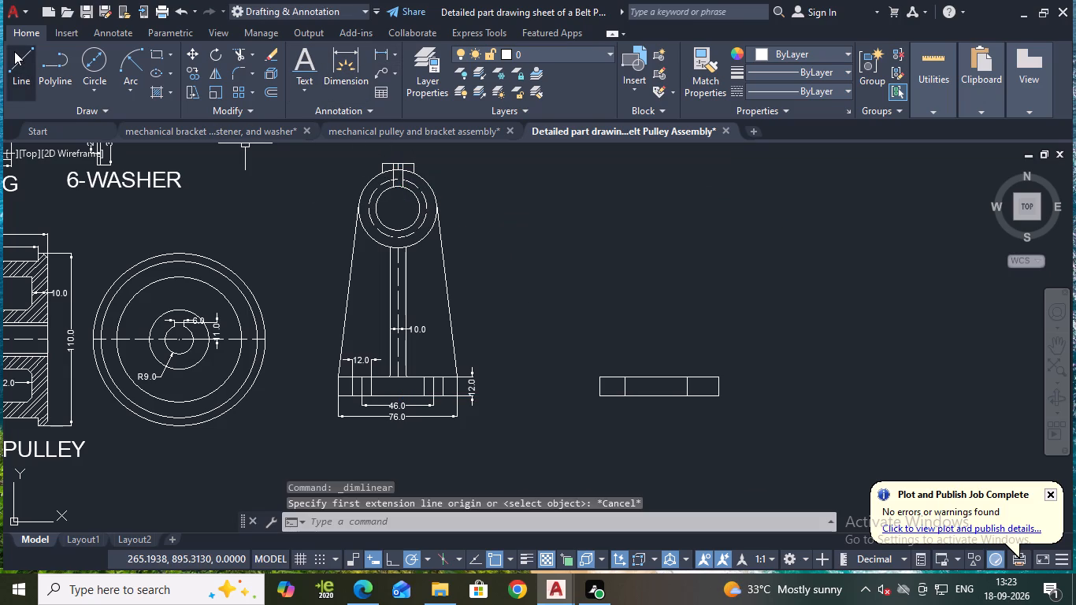
click(399, 209)
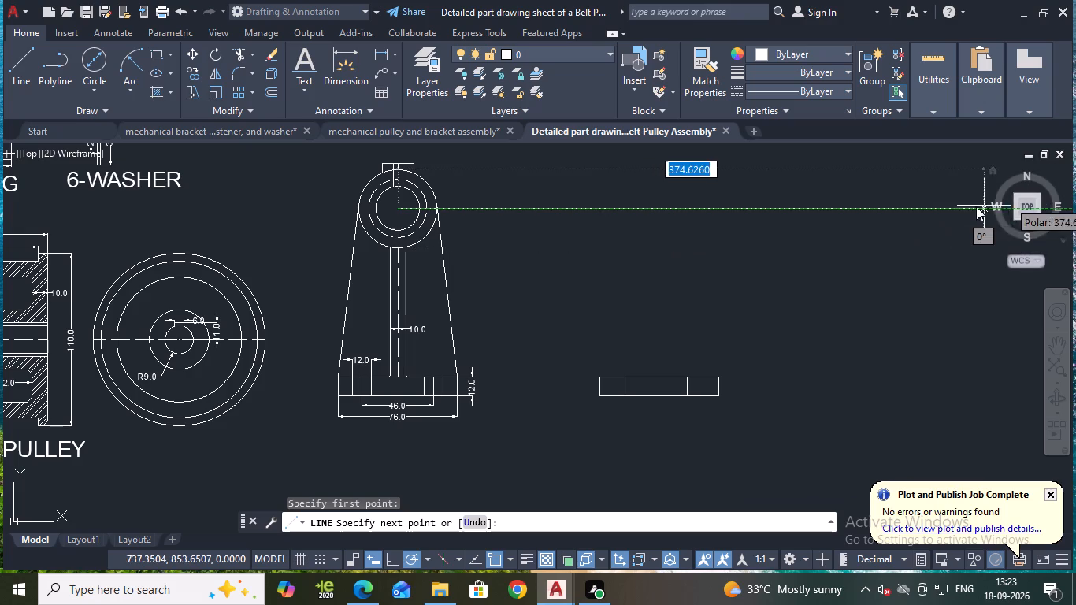
click(866, 210)
key(Escape)
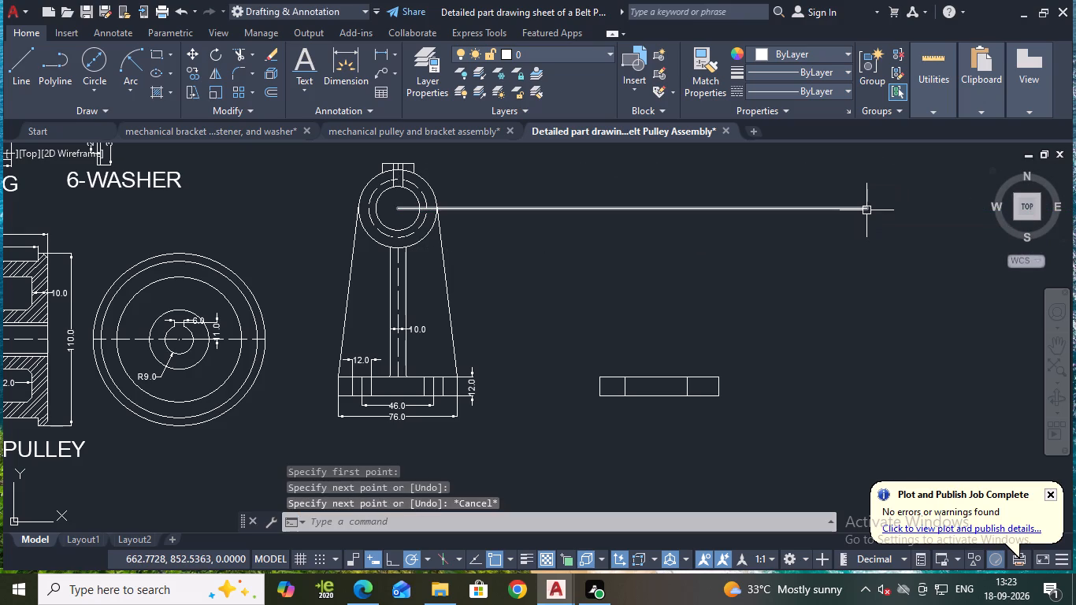
Save the drawing.
key(ctrl+s)
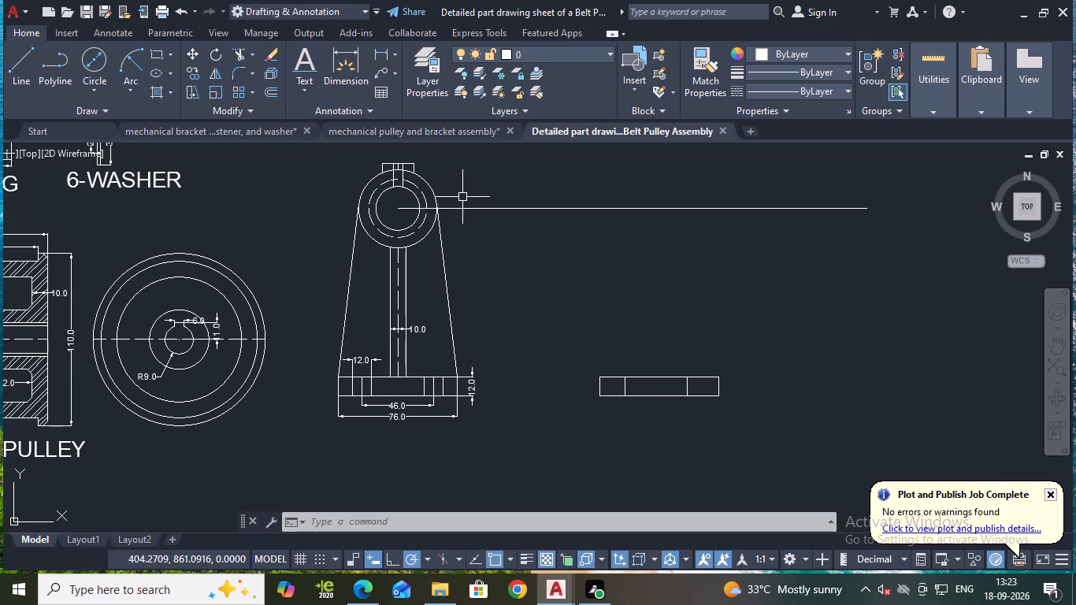
Draw horizontal projection lines from the top and bottom of the bracket boss's outer circle, extending right past the new base rectangle.
click(28, 54)
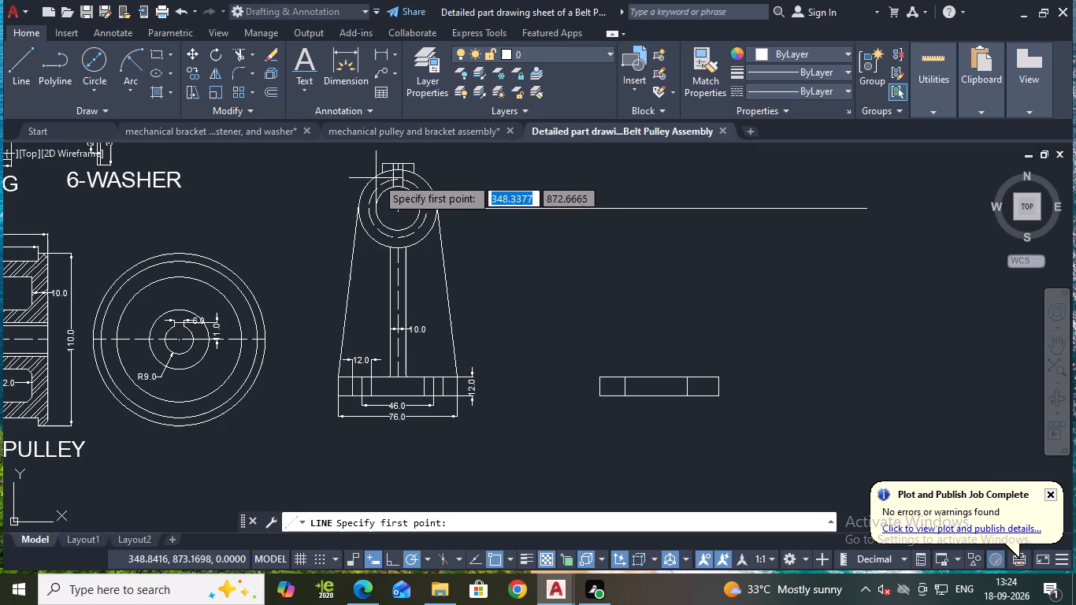
click(397, 171)
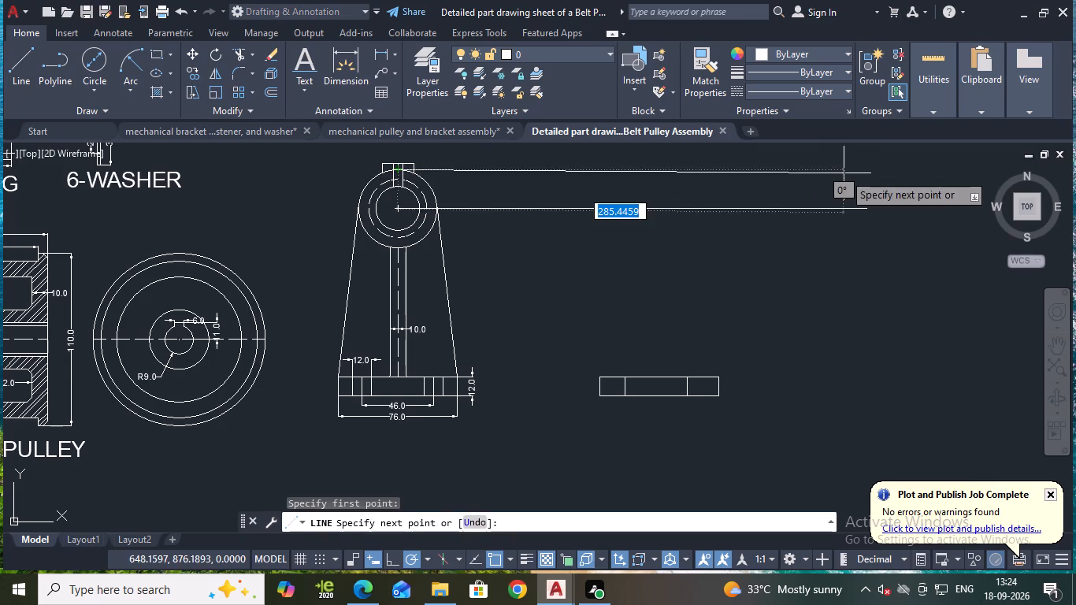
click(842, 170)
key(space)
key(space)
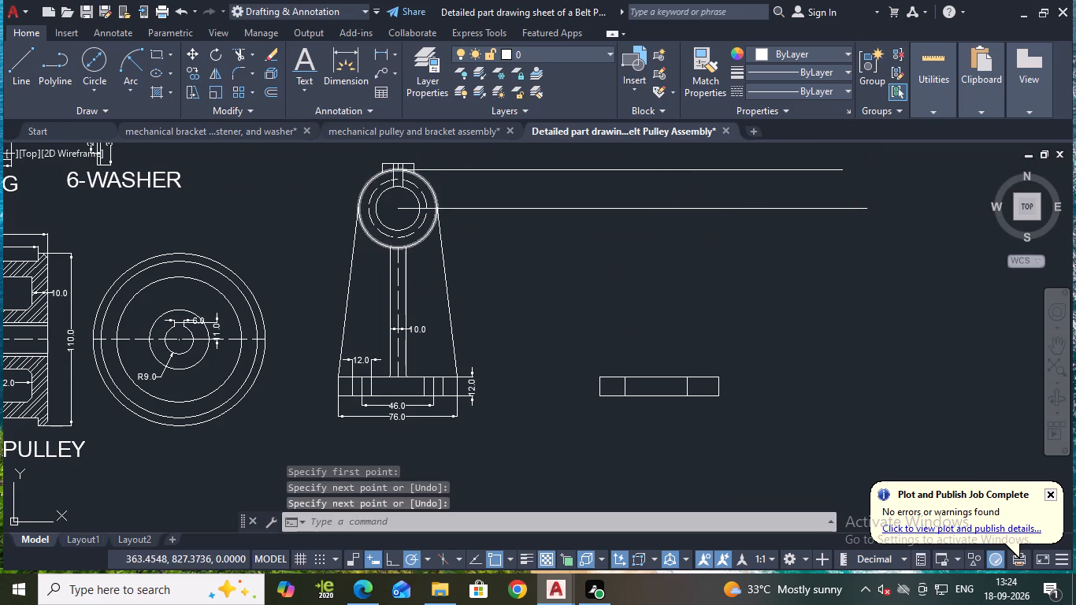
click(400, 250)
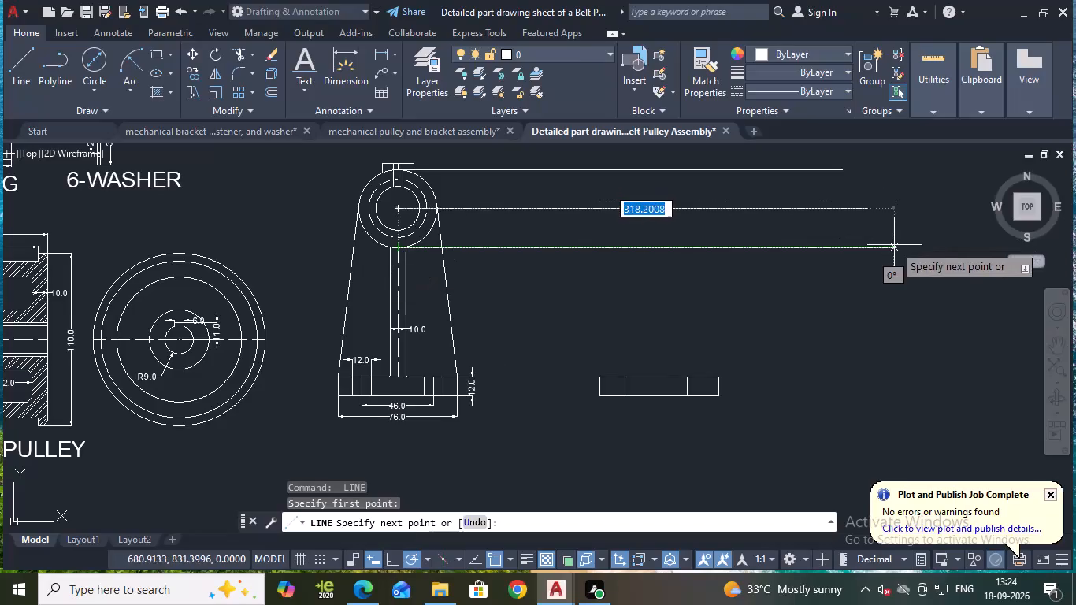
click(892, 250)
key(space)
Draw horizontal projection lines from the top and bottom of the bracket's innermost bore circle, extending right past the new base rectangle.
key(space)
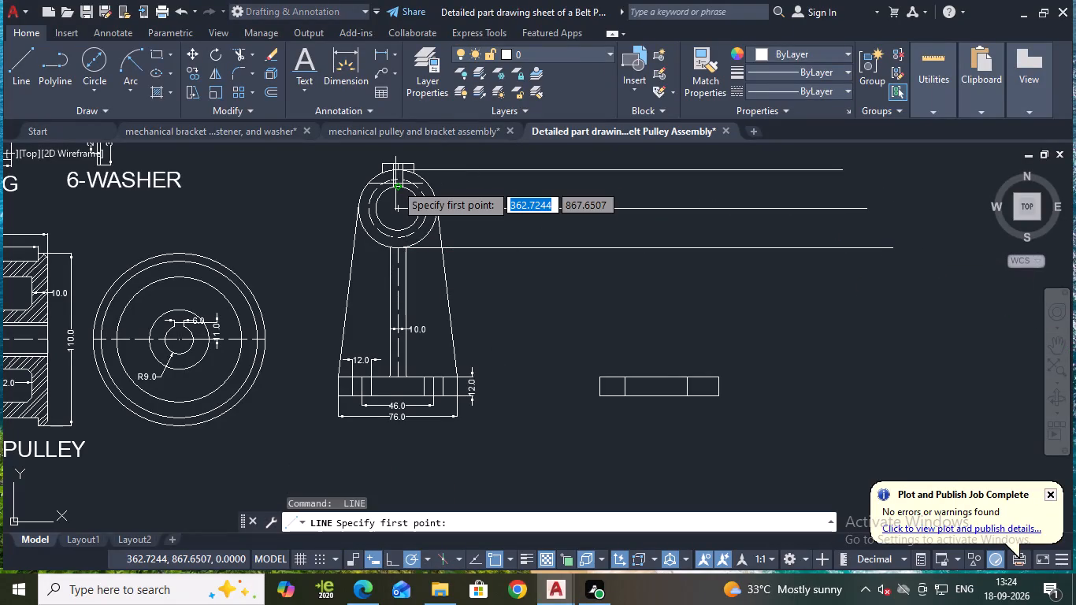
scroll(397, 186, up, 1)
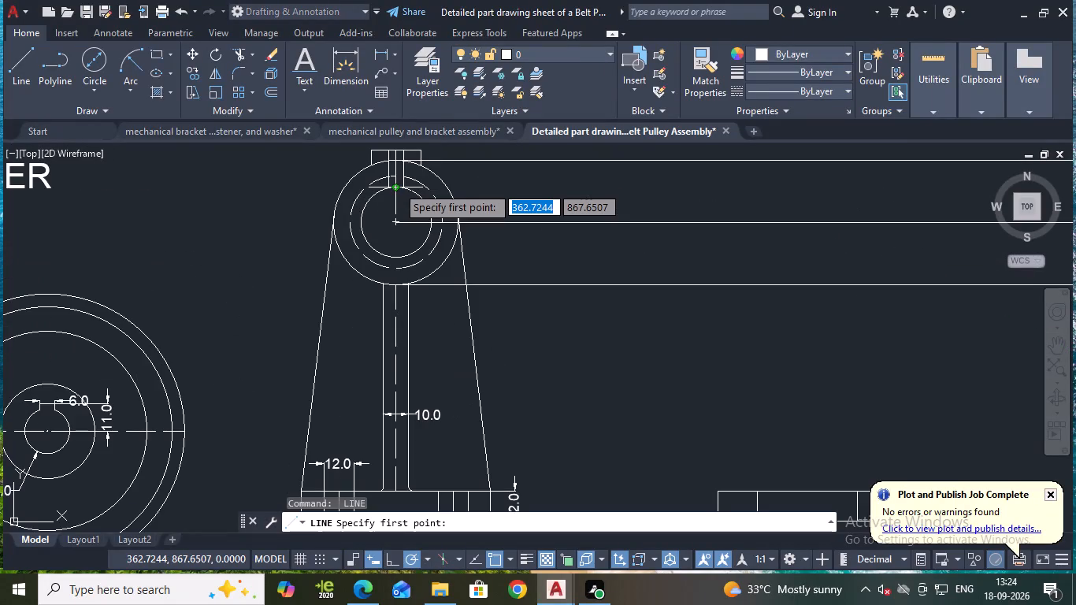
click(397, 186)
middle_drag(836, 191, 754, 213)
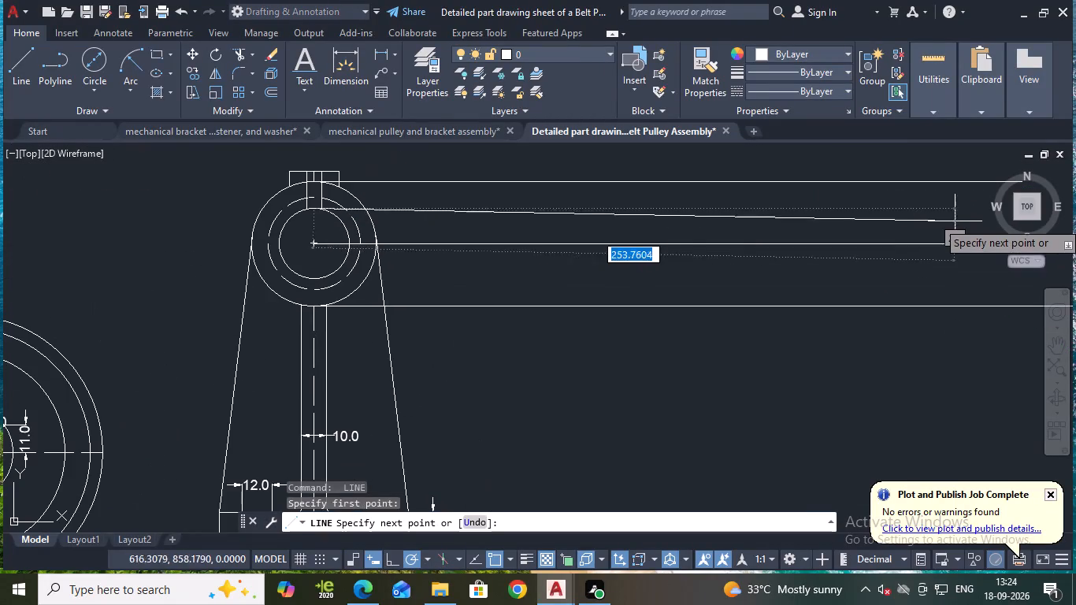
scroll(952, 217, down, 1)
click(952, 209)
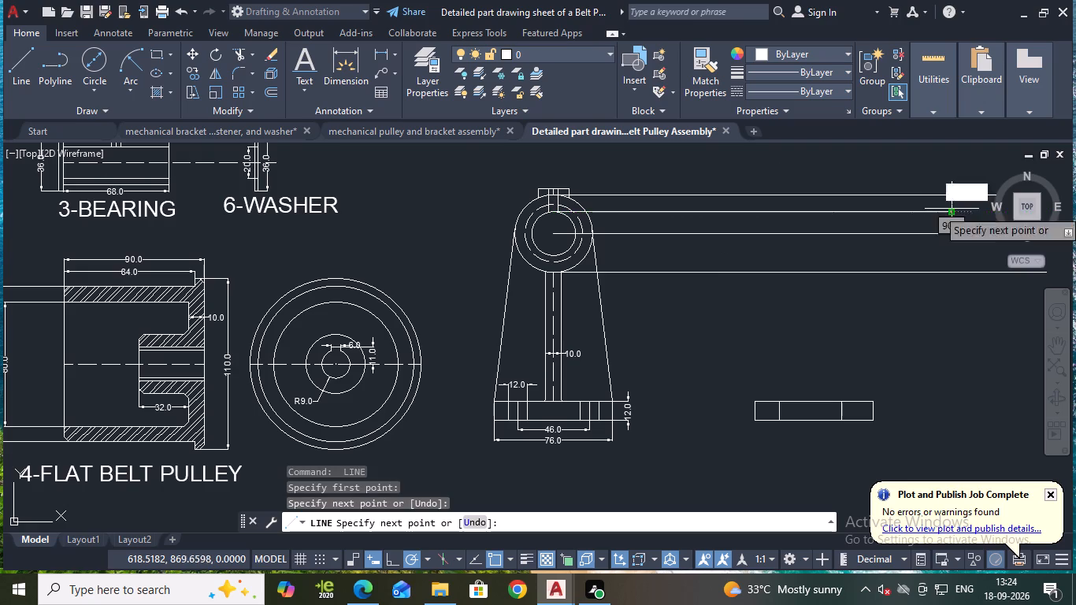
key(space)
key(space)
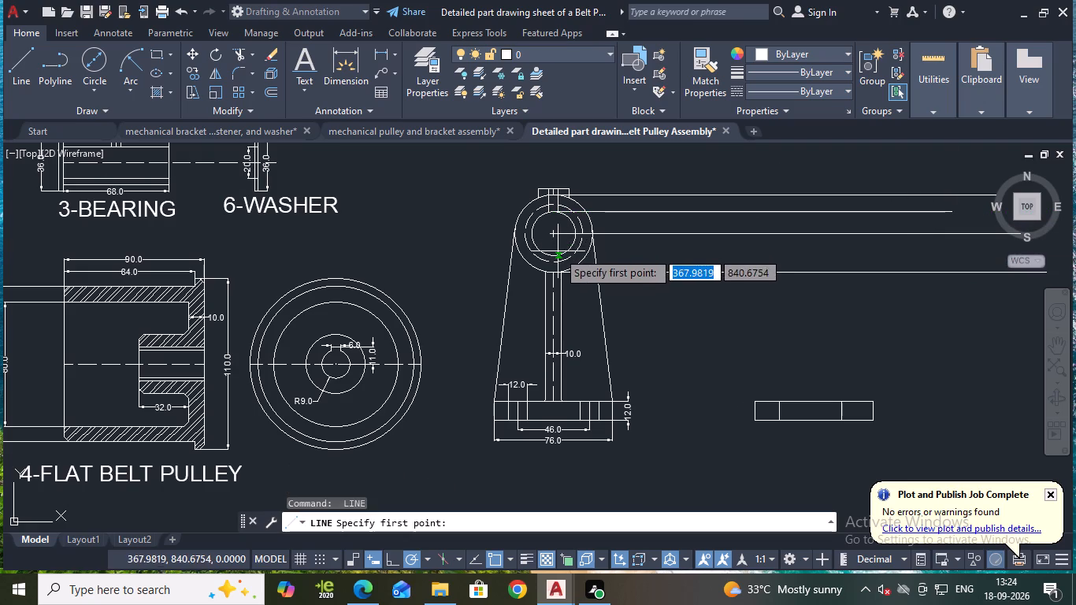
click(551, 254)
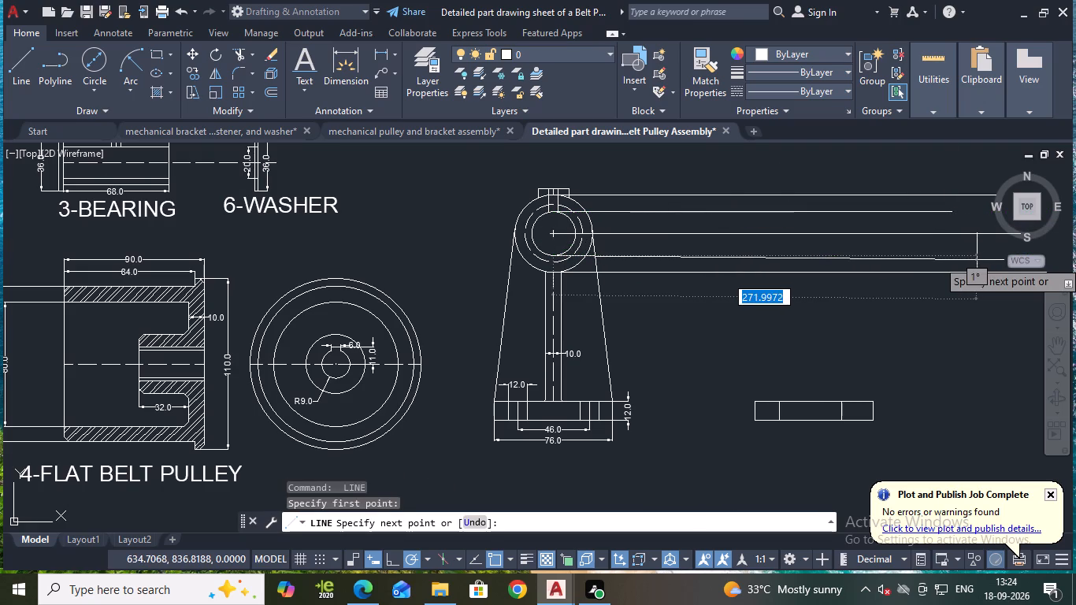
click(970, 257)
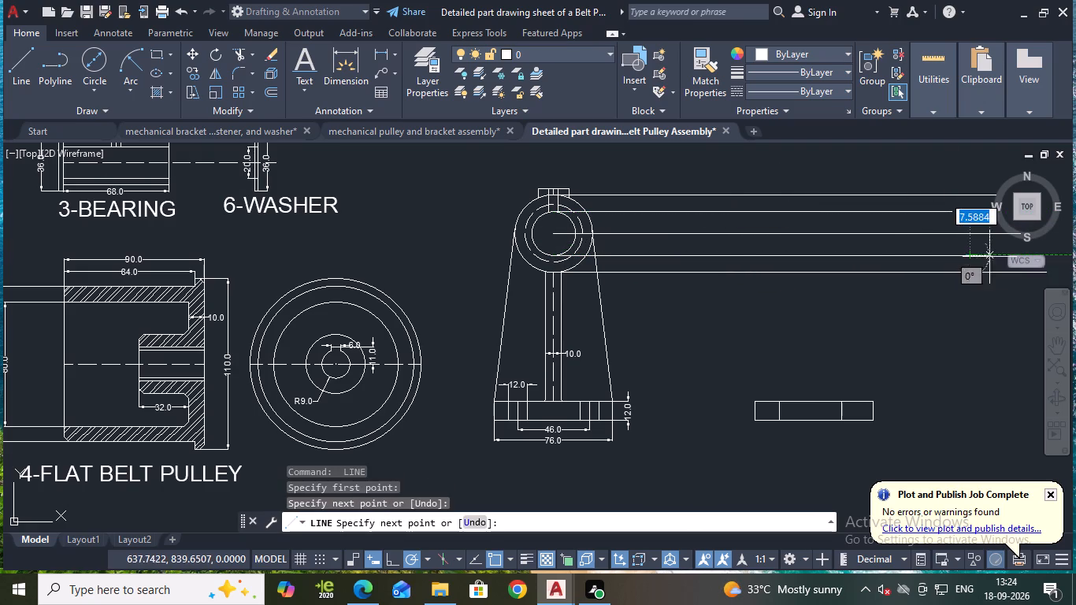
key(Escape)
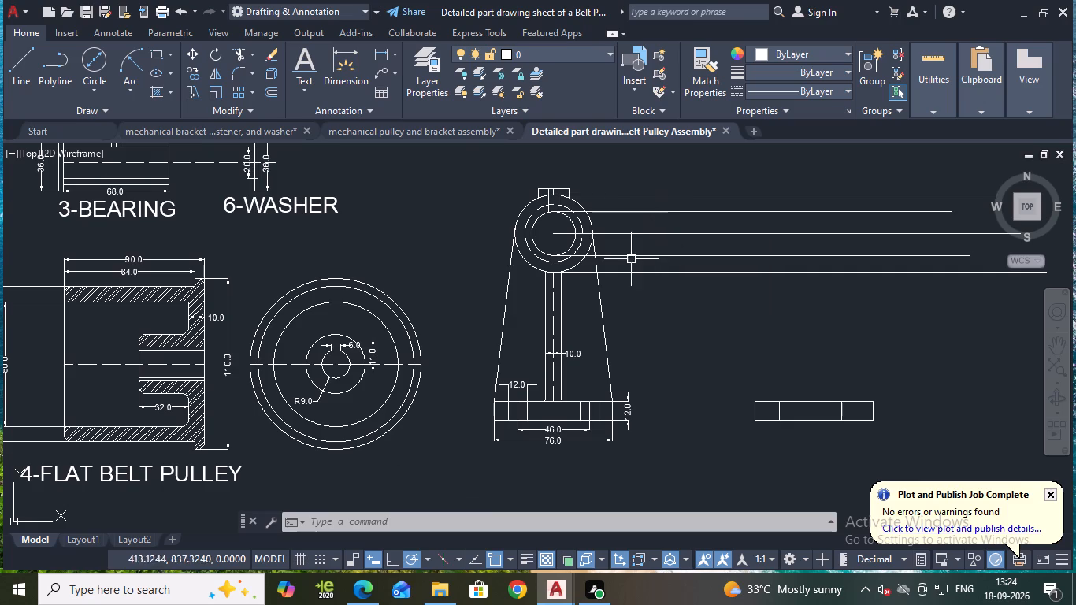
middle_drag(739, 296, 663, 280)
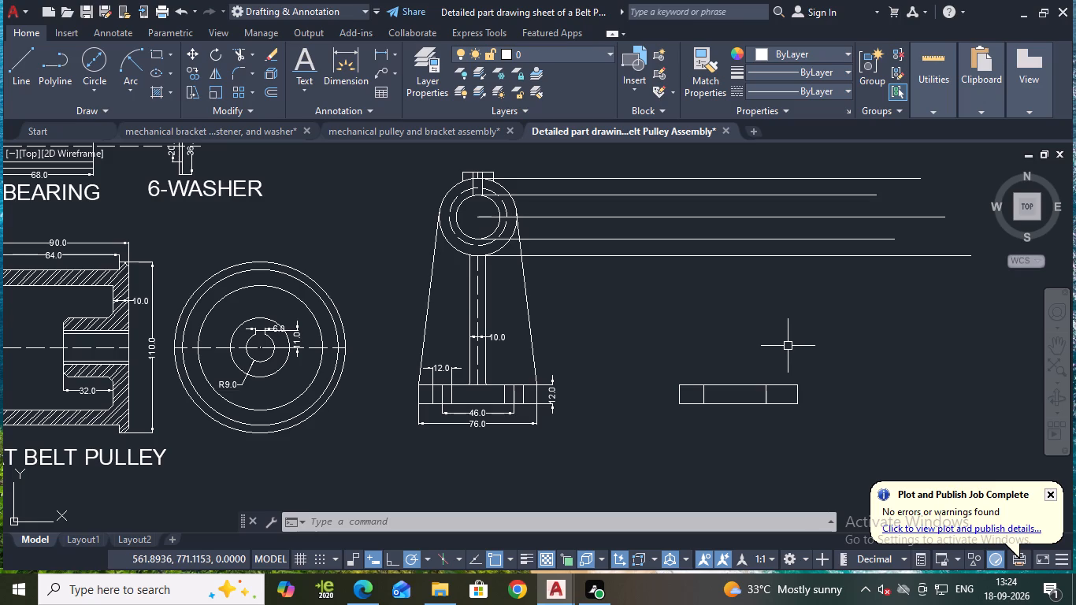
Measure the vertical distance between the topmost and lowest projection lines.
key(Escape)
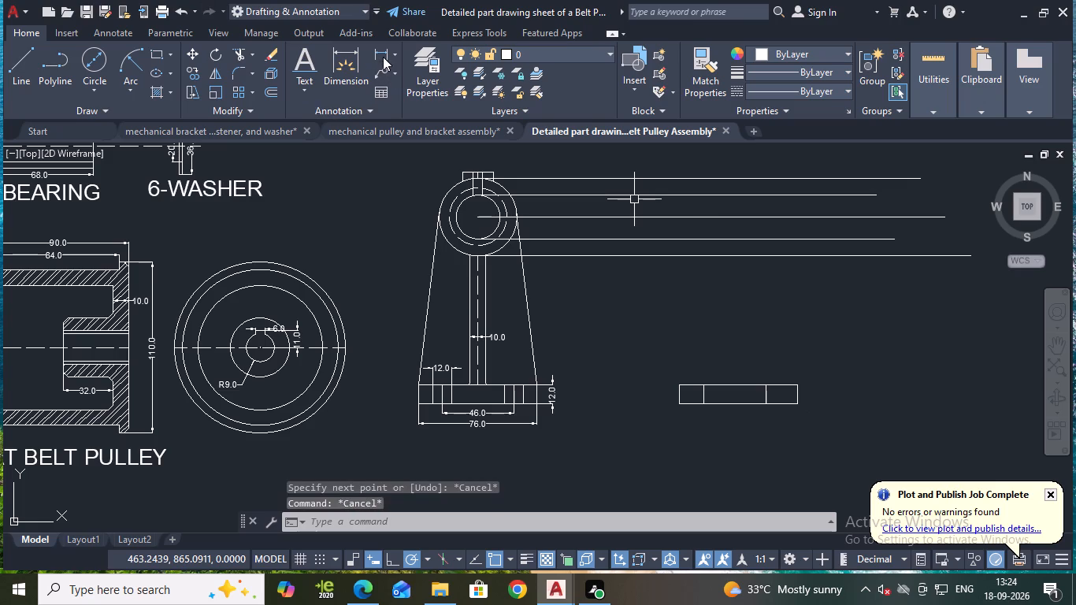
click(383, 54)
click(642, 177)
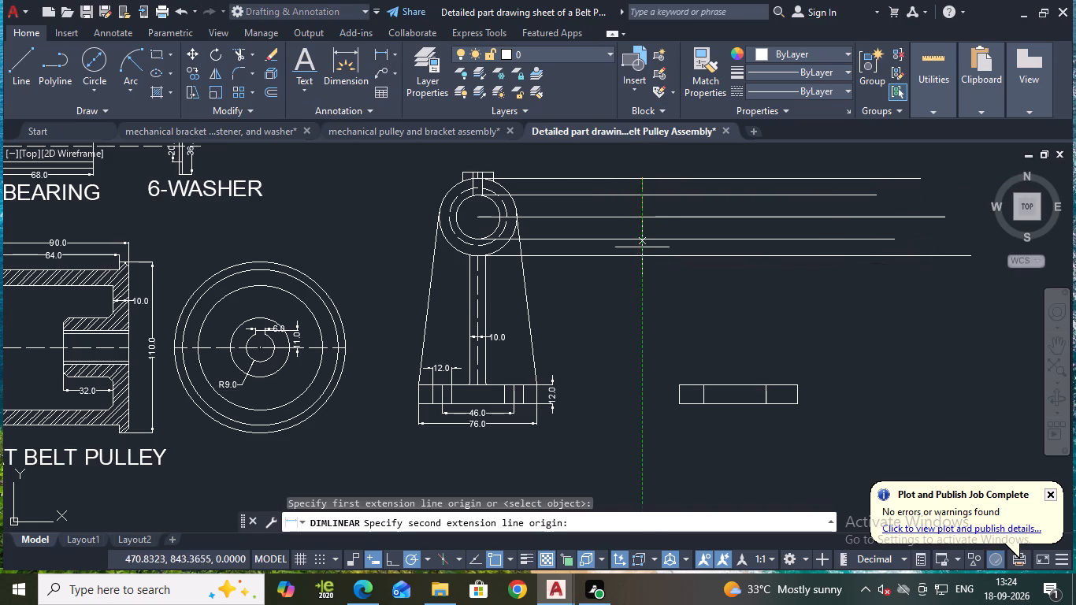
click(642, 254)
key(Escape)
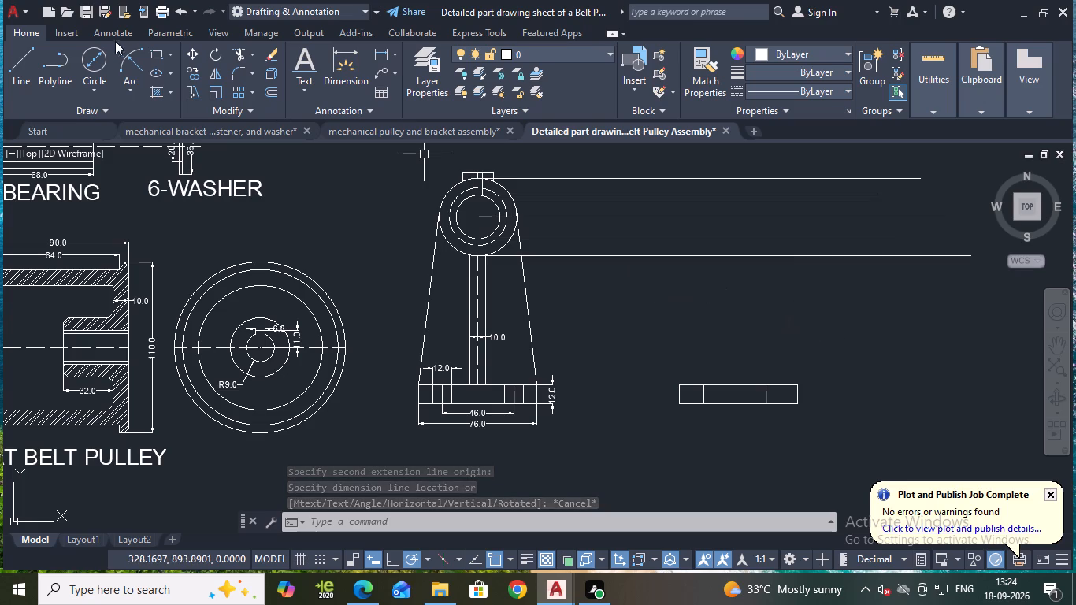
Stretch the upper end of the right inner vertical line in the second view's base up to the lowest projection line.
click(764, 395)
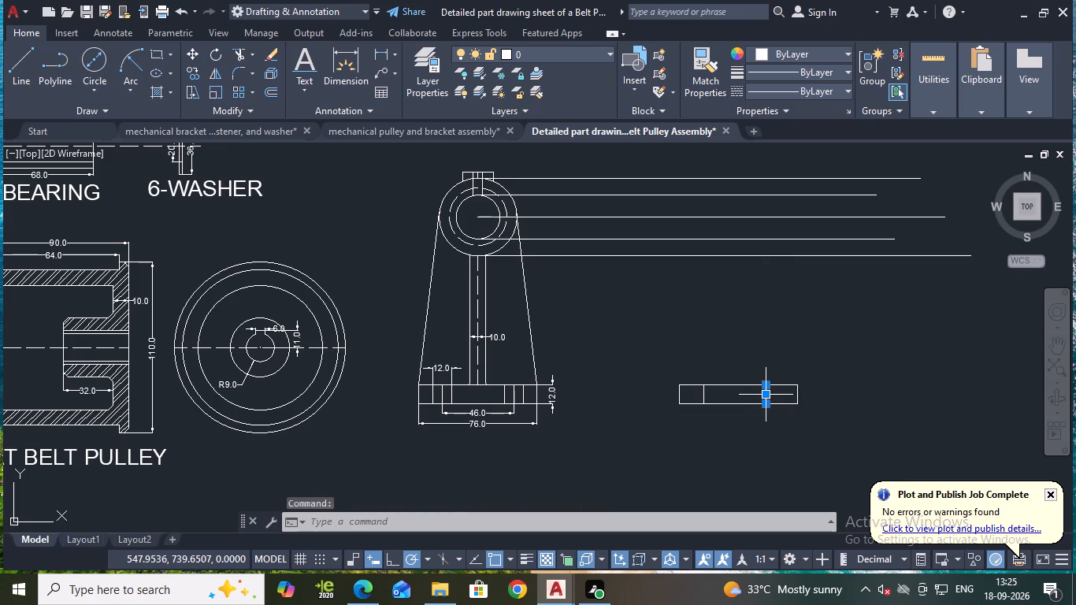
click(764, 387)
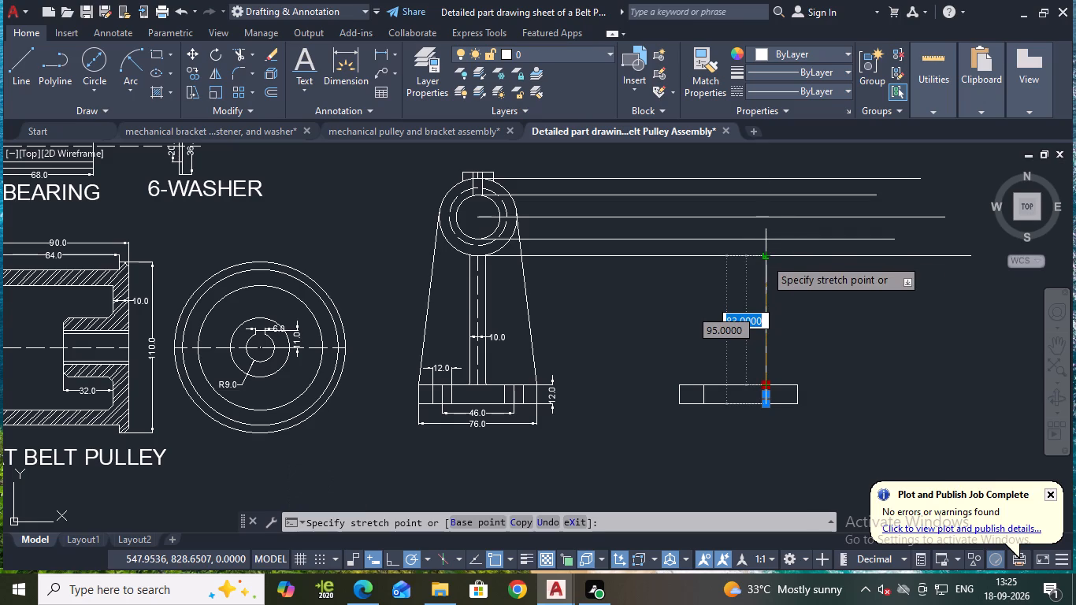
click(765, 258)
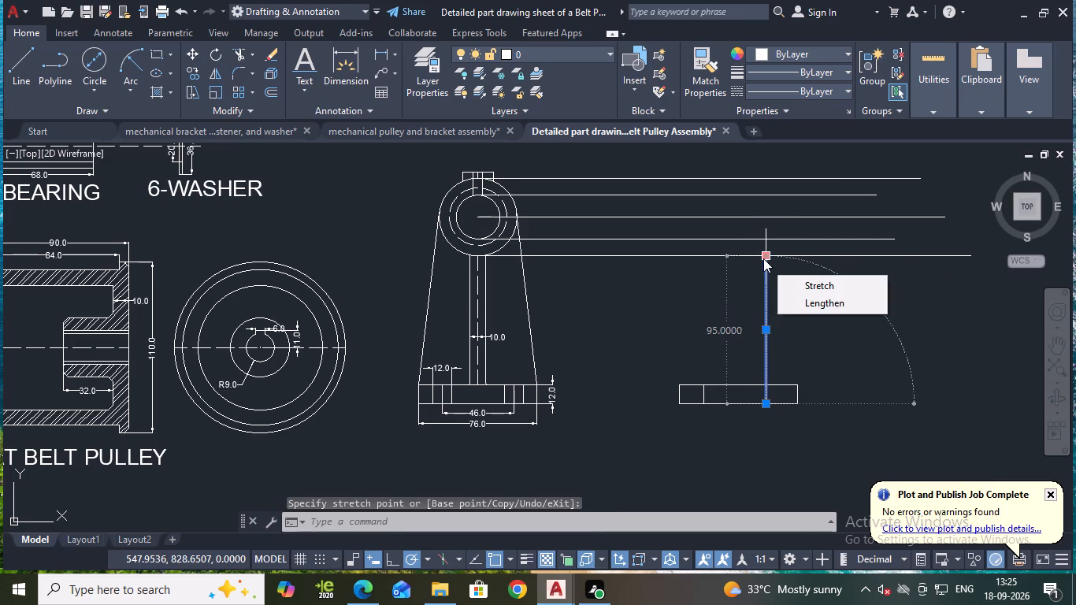
key(Escape)
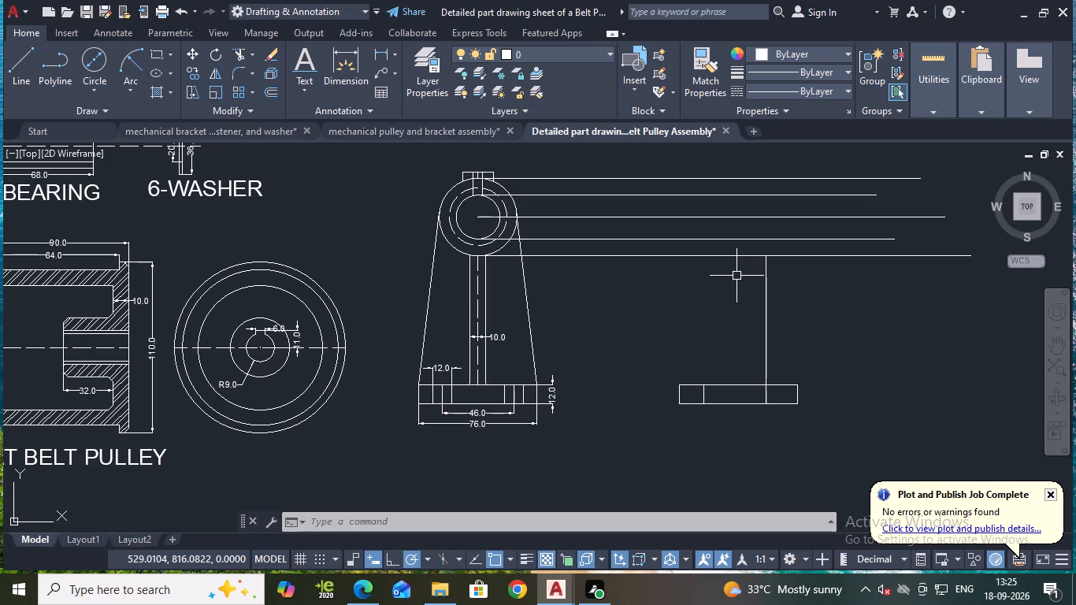
key(Escape)
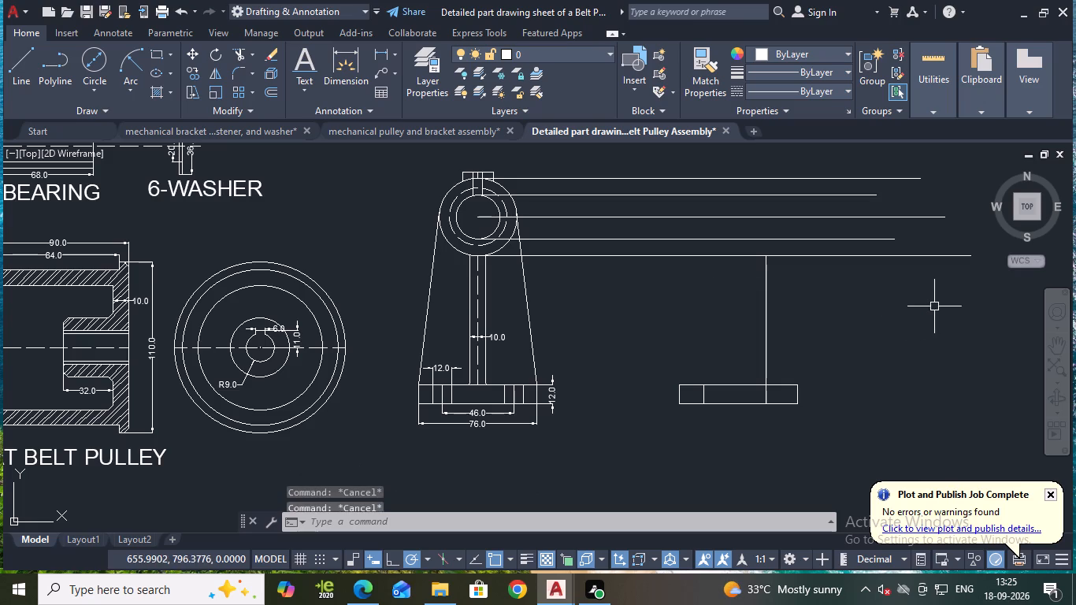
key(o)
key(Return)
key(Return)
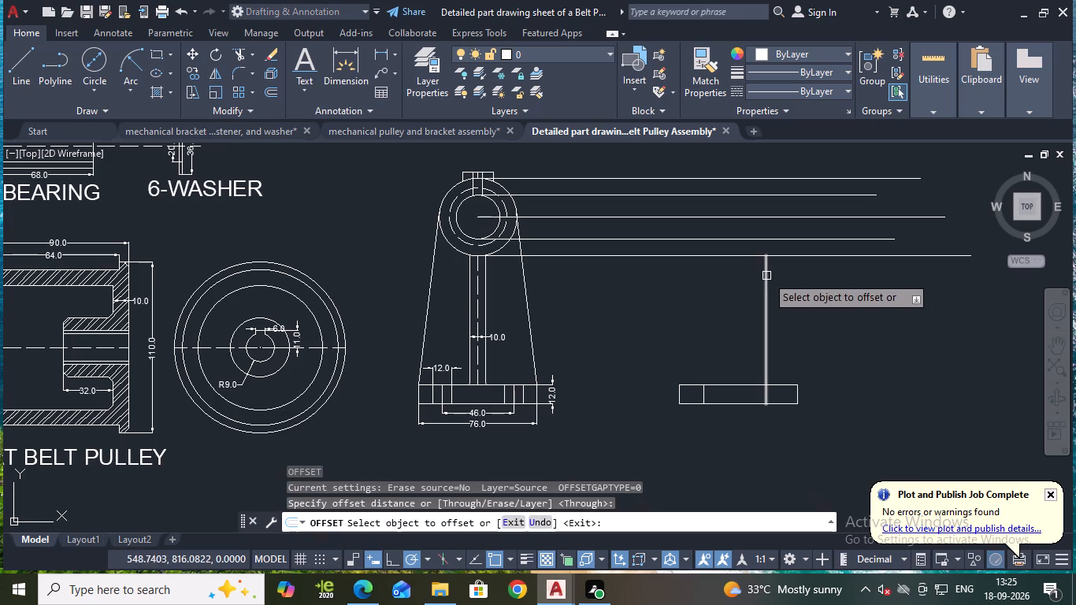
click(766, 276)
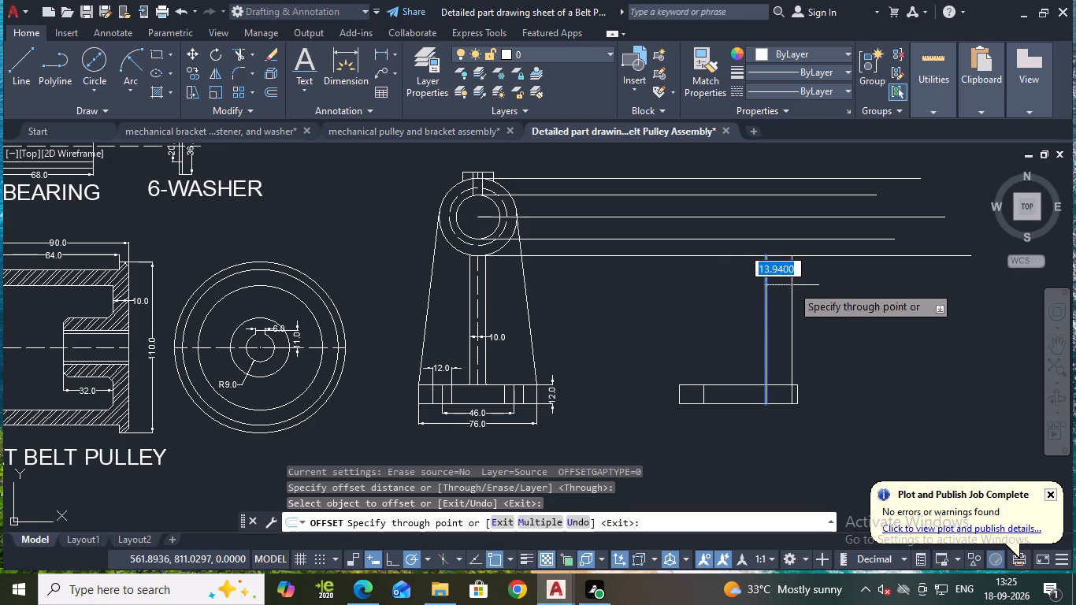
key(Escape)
Offset the stretched vertical line 12 to the right, and offset that copy a further 10 to the right.
key(o)
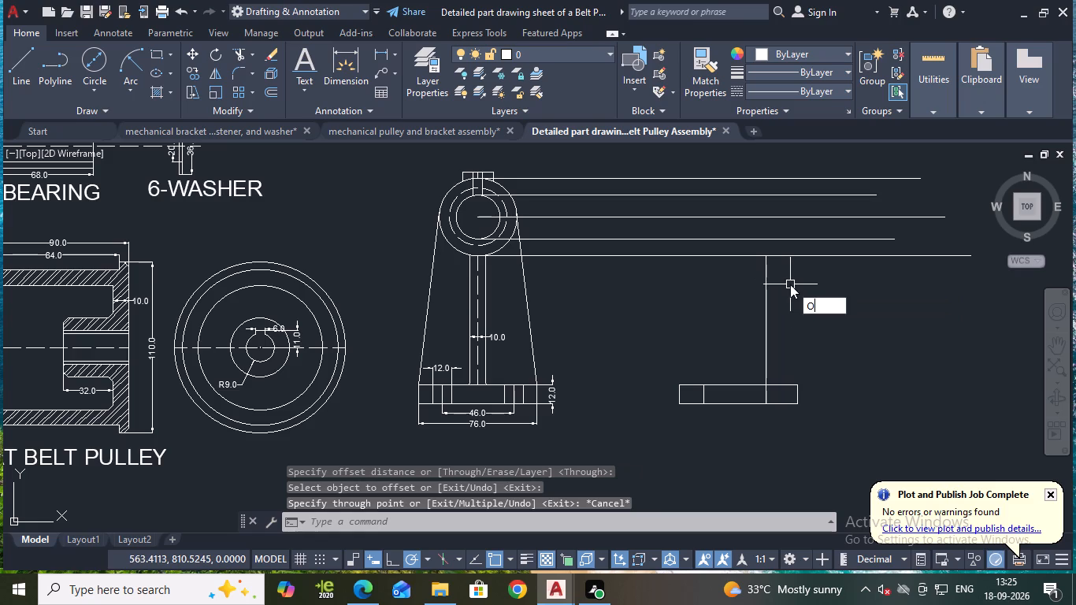
key(Return)
key(Return)
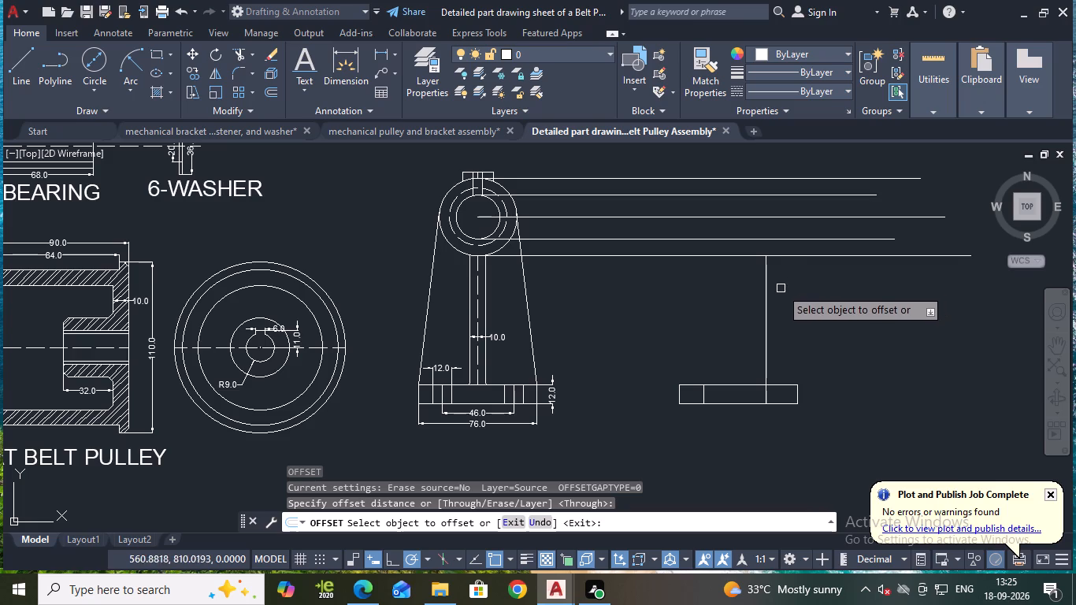
click(763, 302)
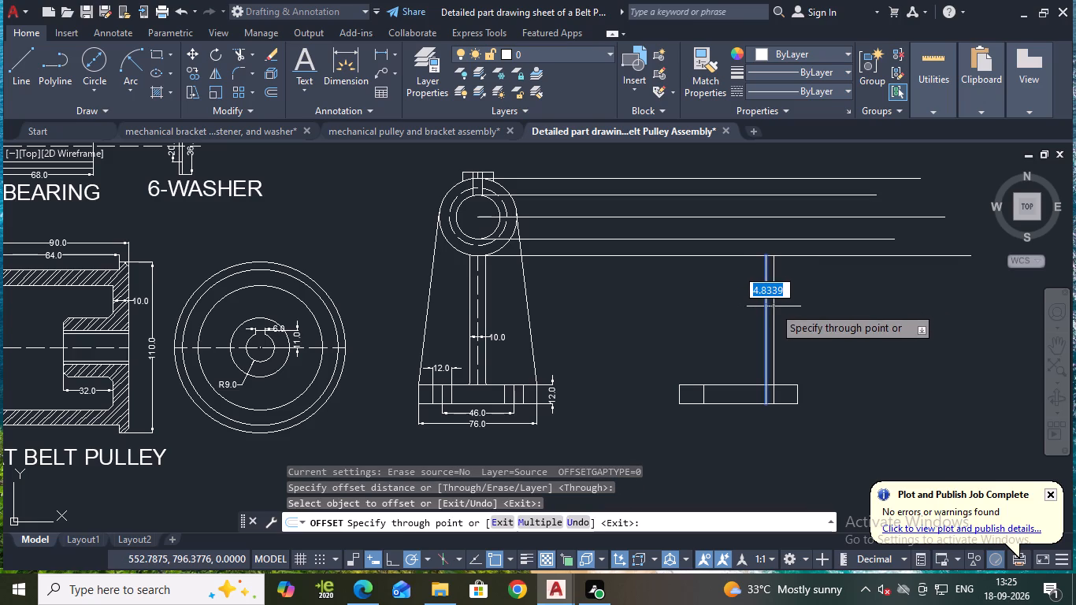
text(12)
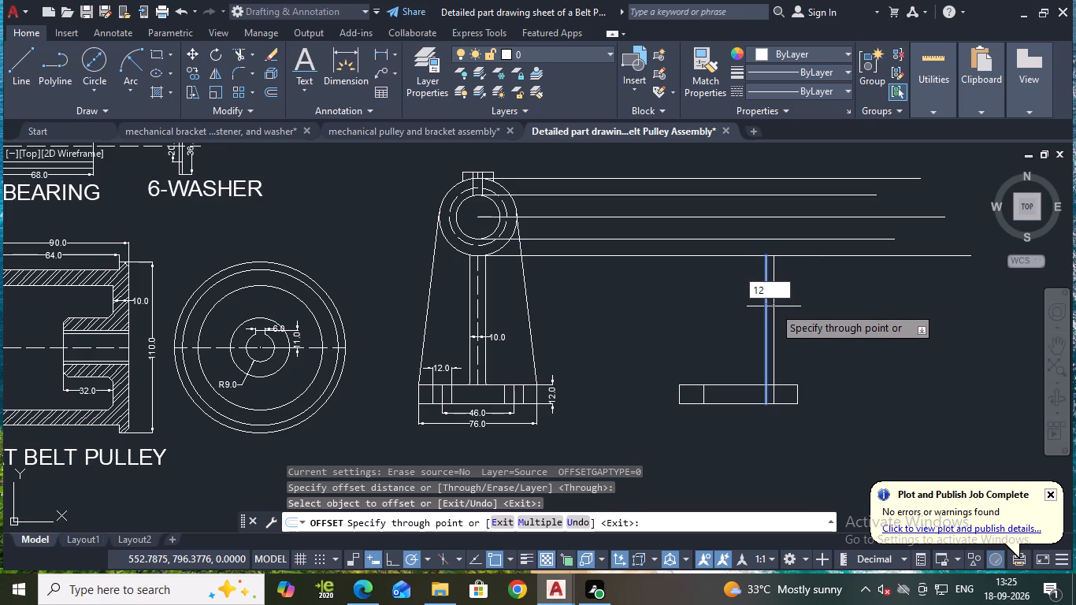
key(Return)
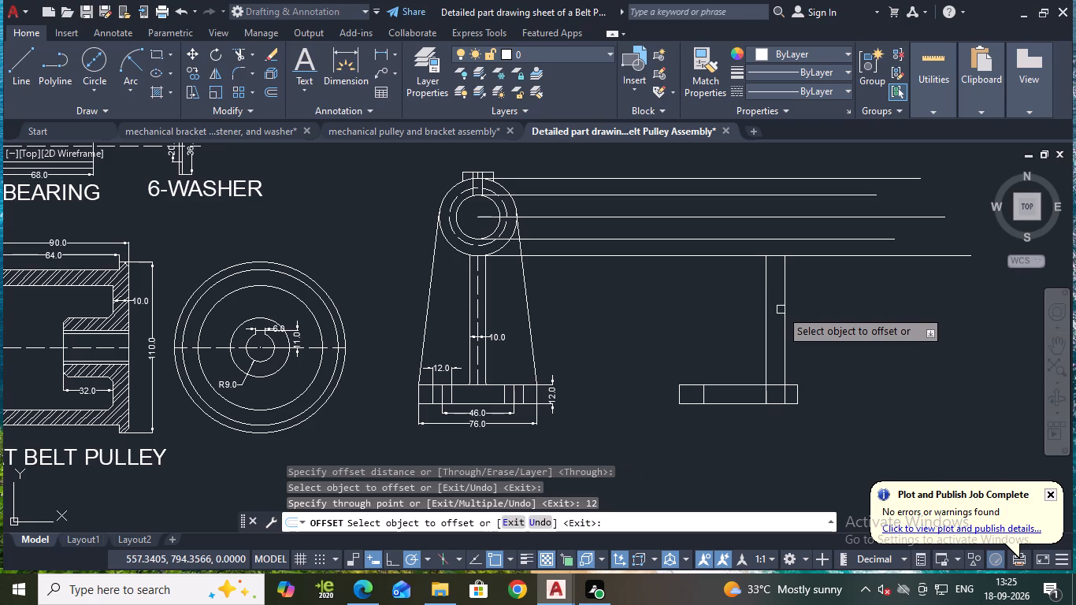
click(785, 311)
text(10)
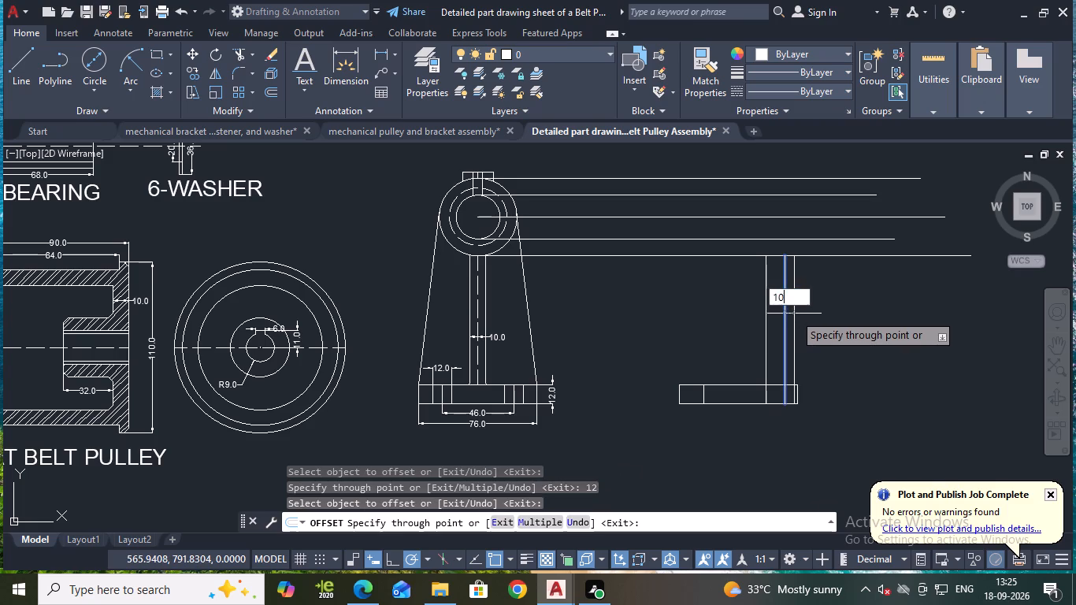
key(Return)
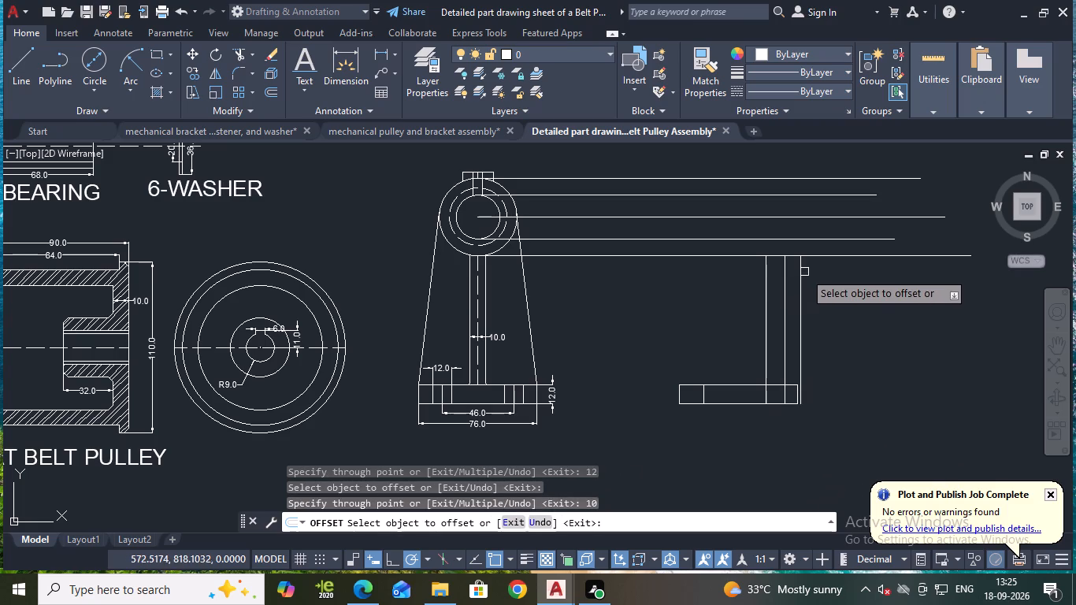
click(800, 271)
key(Escape)
Stretch the upper end of the rightmost offset line up to the topmost projection line.
click(801, 265)
key(Escape)
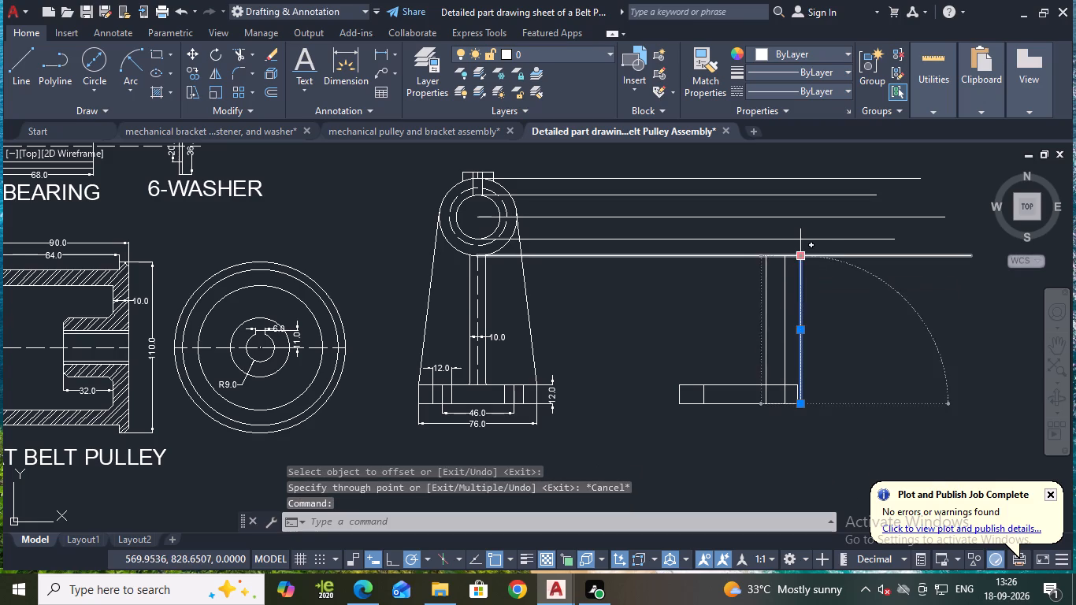
click(803, 253)
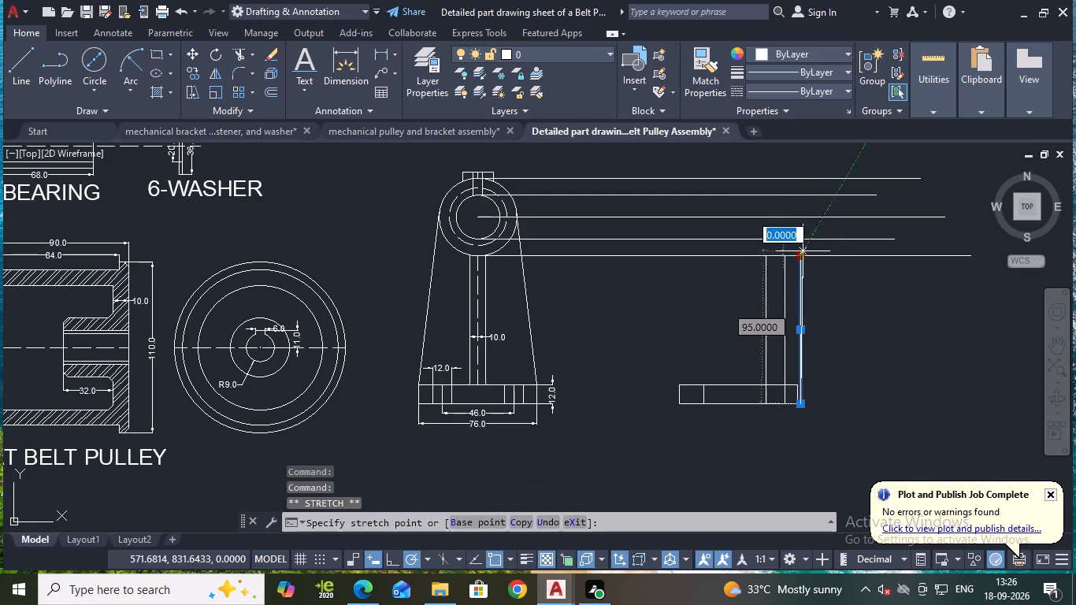
click(800, 177)
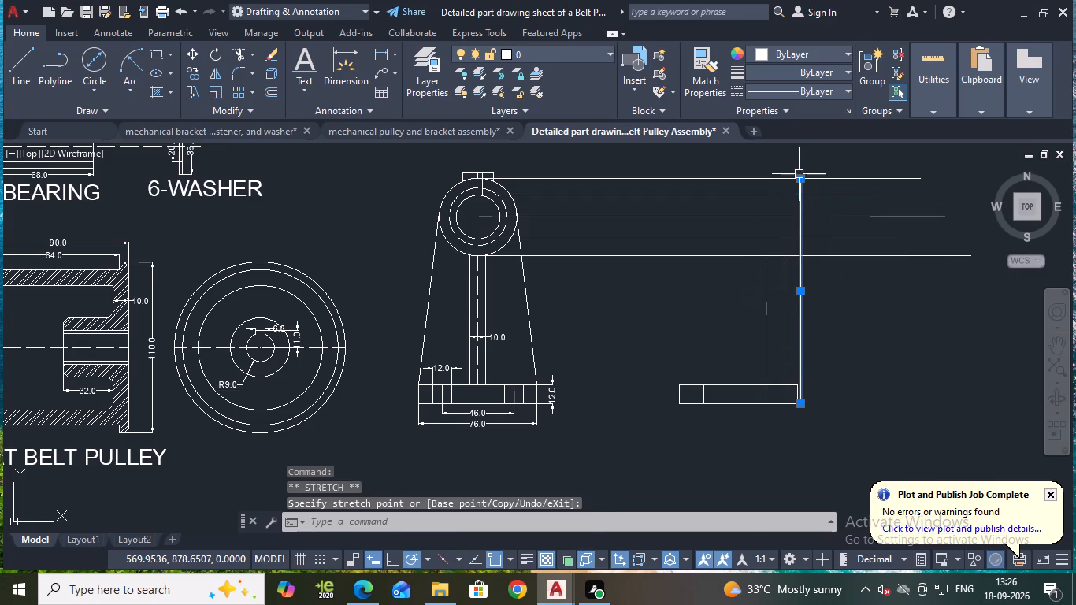
key(Escape)
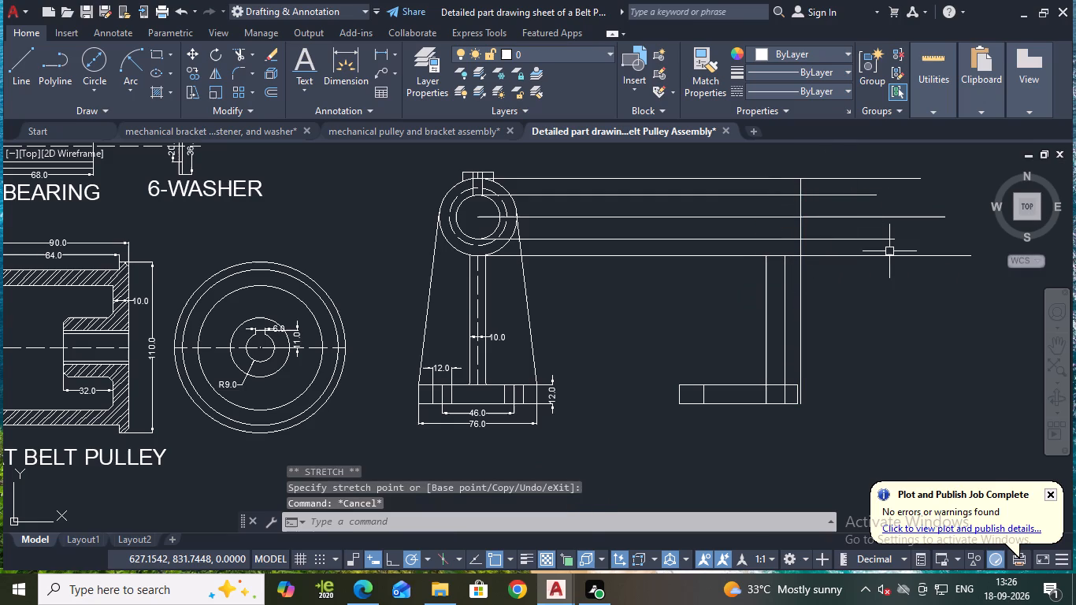
Offset the extended rightmost vertical line 72 to the left to set the other end of the boss.
key(o)
key(Return)
key(Return)
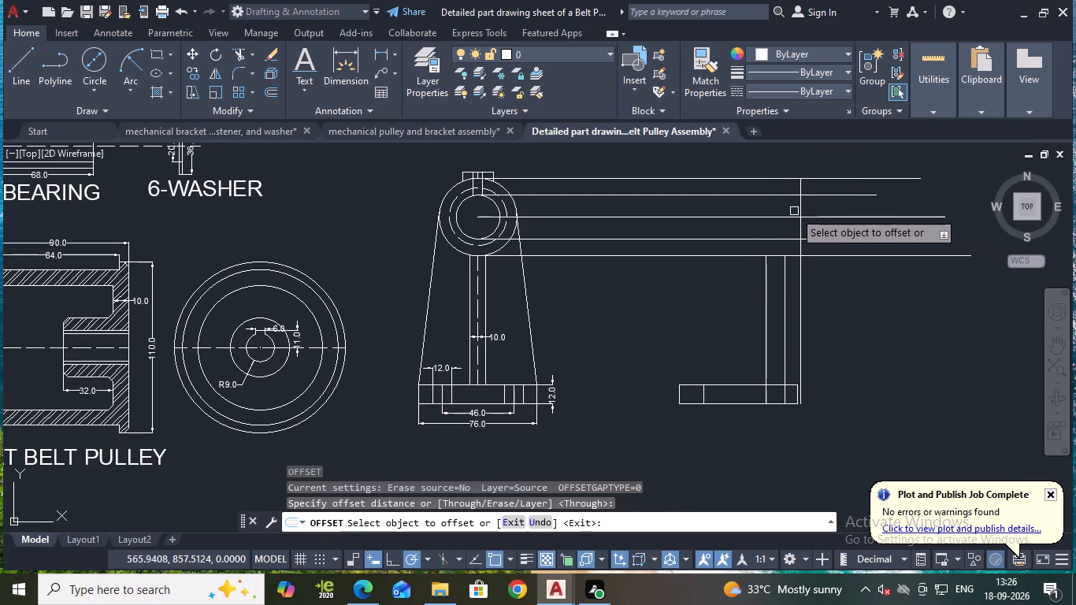
click(797, 211)
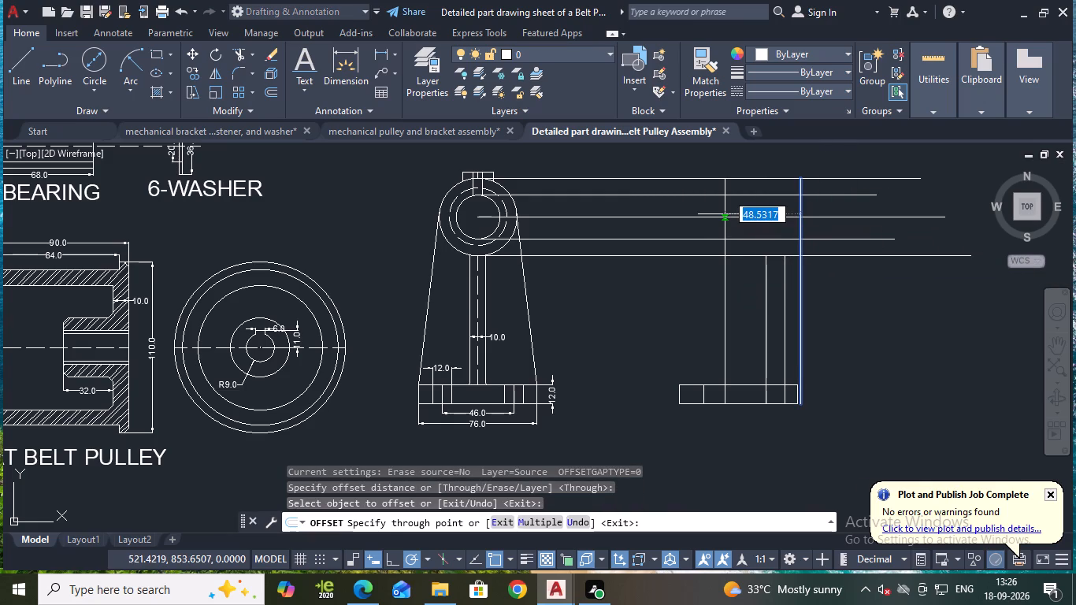
text(72)
key(Return)
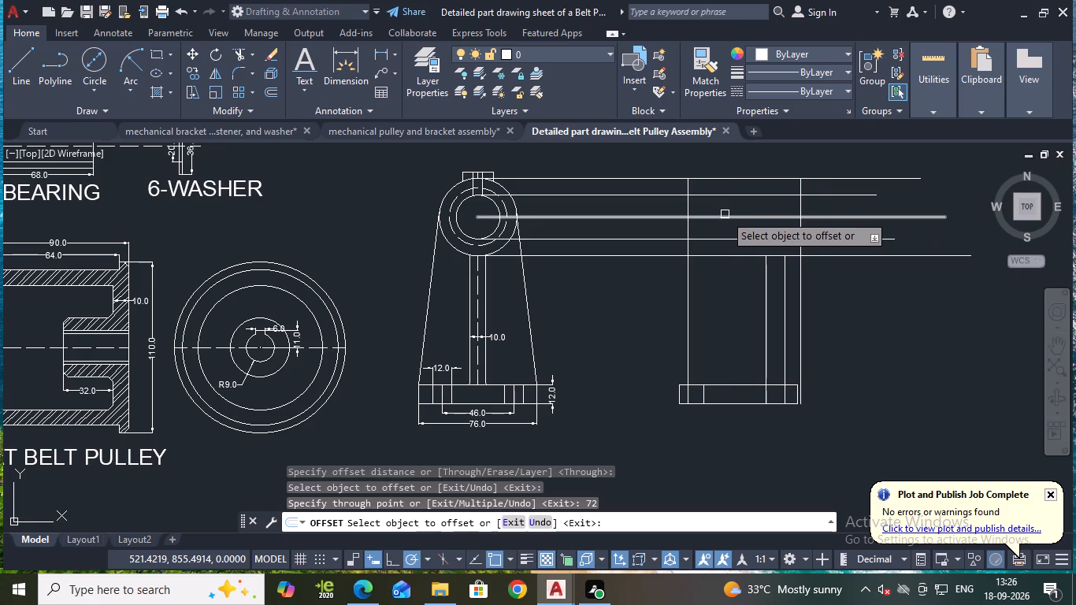
key(Escape)
Trim the projection lines outside the second view's boss rectangle and the two boss end lines below it.
key(t)
key(r)
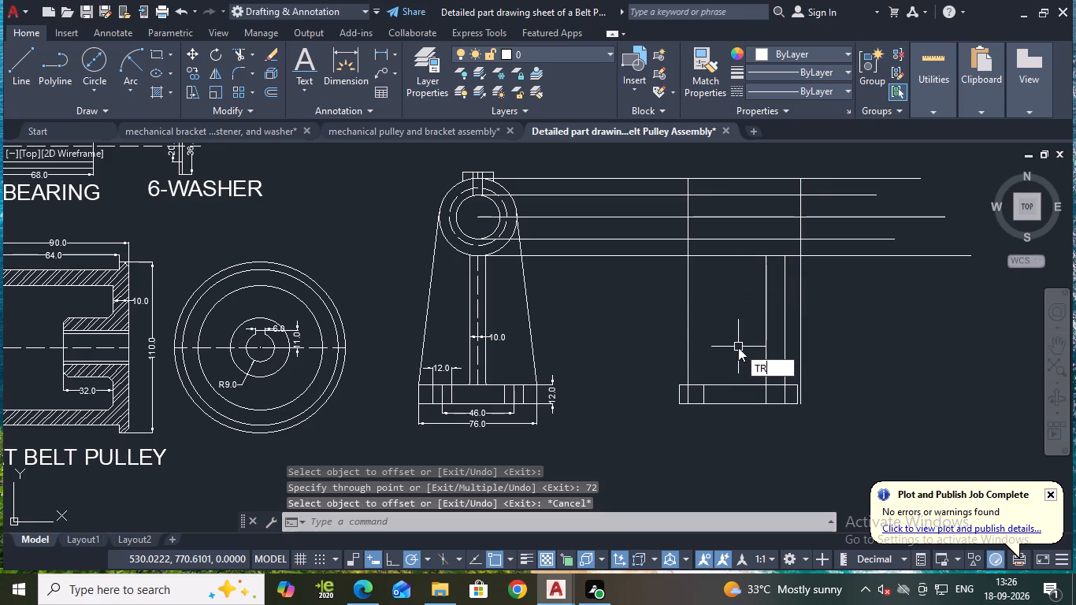
key(Return)
click(690, 267)
drag(670, 284, 605, 132)
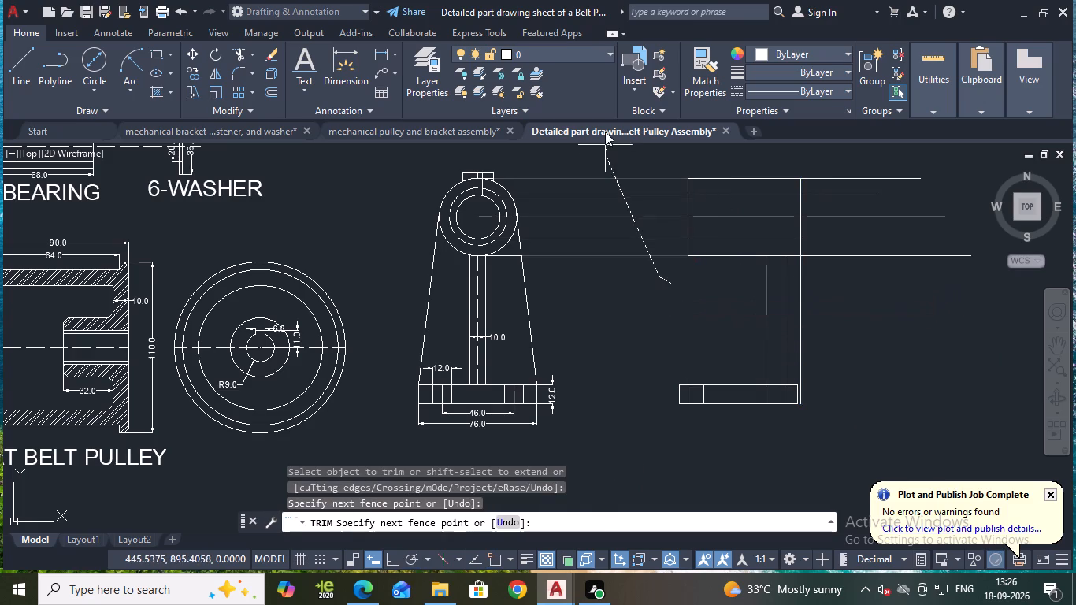
drag(605, 132, 610, 147)
drag(887, 291, 834, 194)
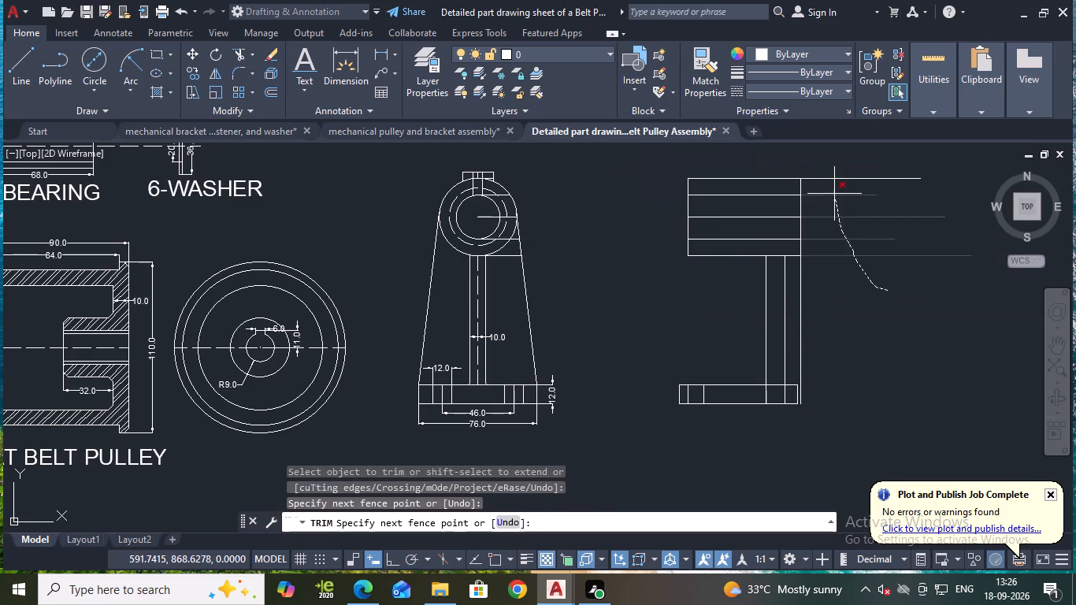
drag(834, 194, 825, 178)
click(804, 275)
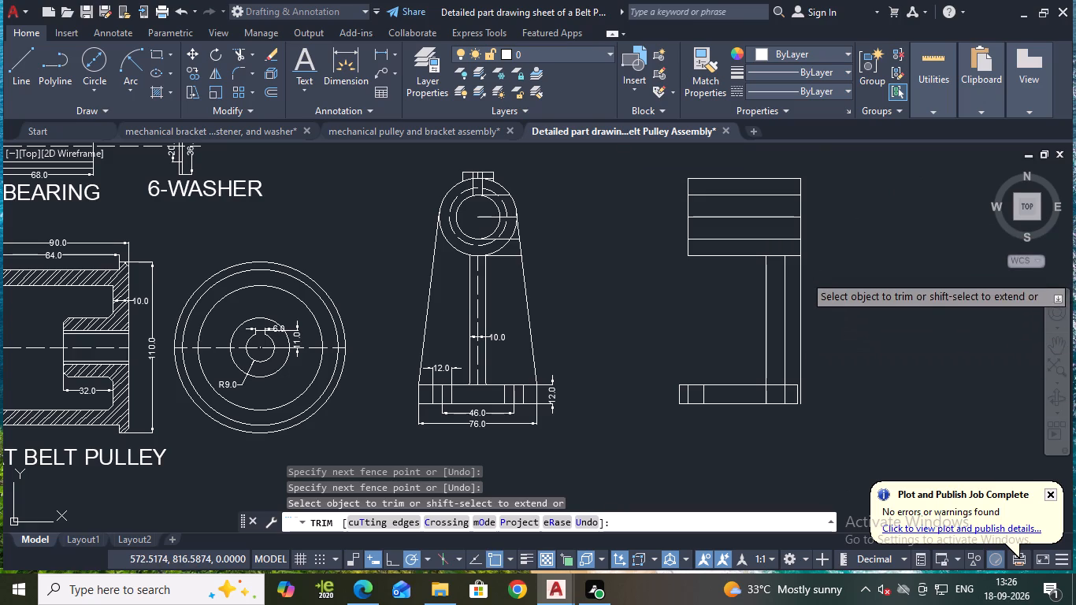
click(800, 275)
middle_drag(852, 291, 797, 341)
key(Escape)
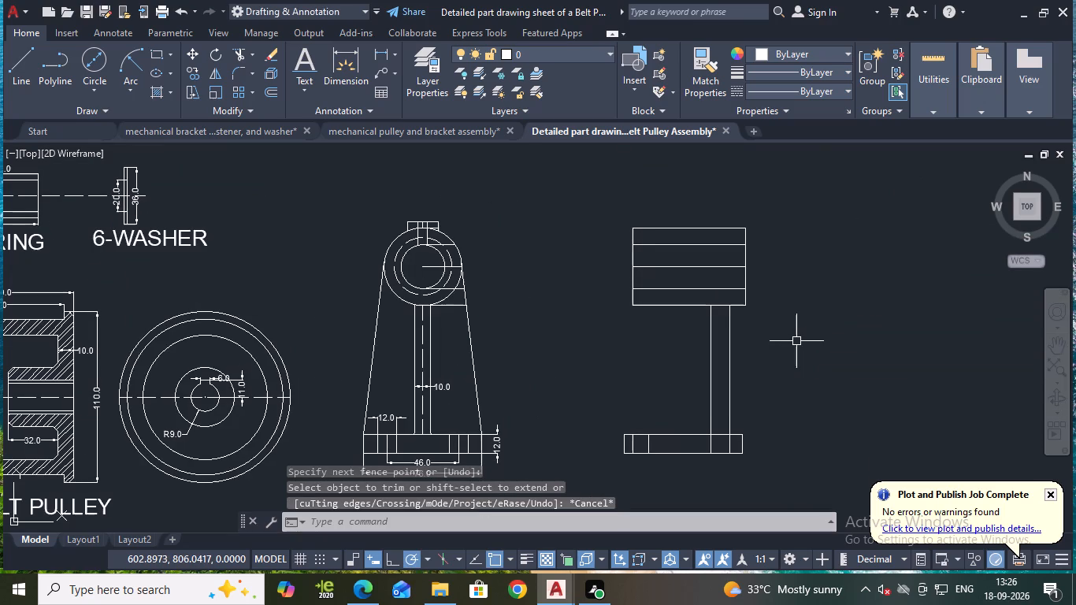
Save the drawing.
key(ctrl+s)
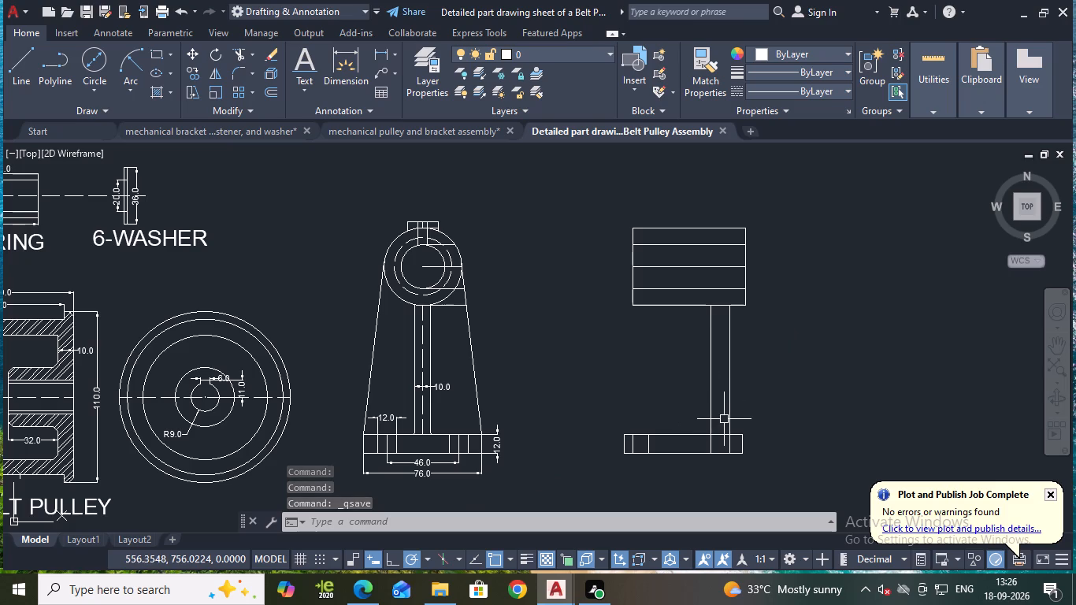
Stretch the upper end of the left inner vertical line in the second view's base up to the boss's bottom edge.
middle_click(664, 426)
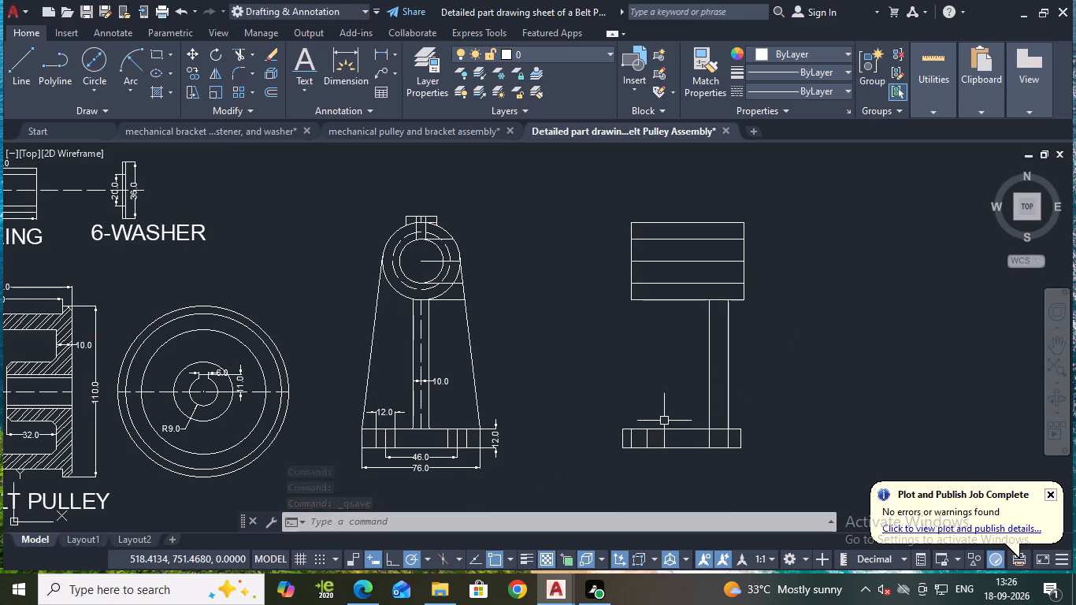
click(647, 432)
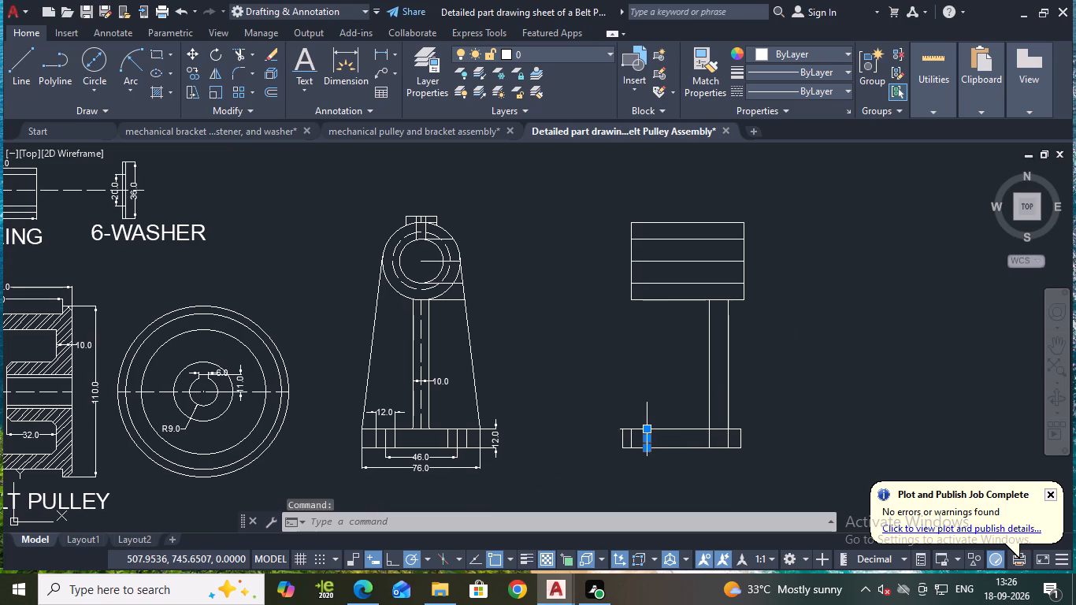
click(647, 427)
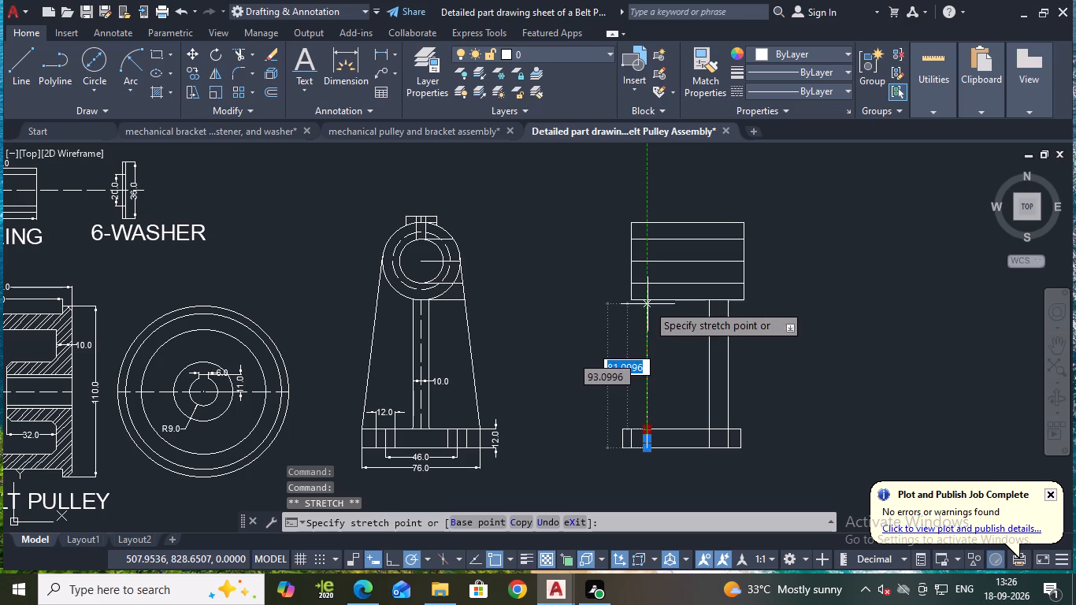
click(645, 298)
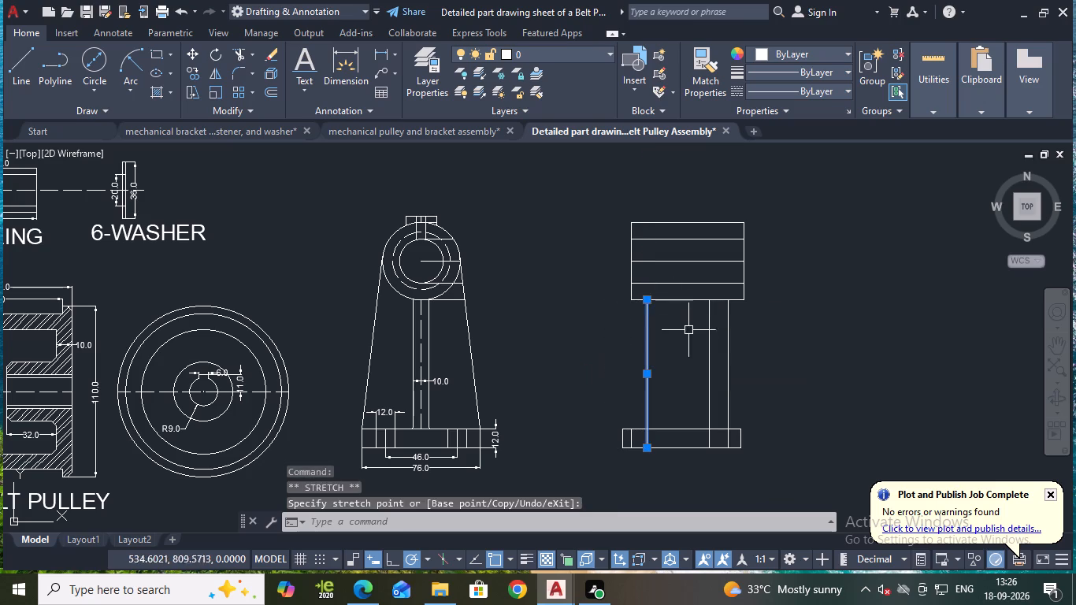
key(Escape)
Erase the short vertical line near the left end of the second view's base.
scroll(625, 451, up, 2)
click(639, 429)
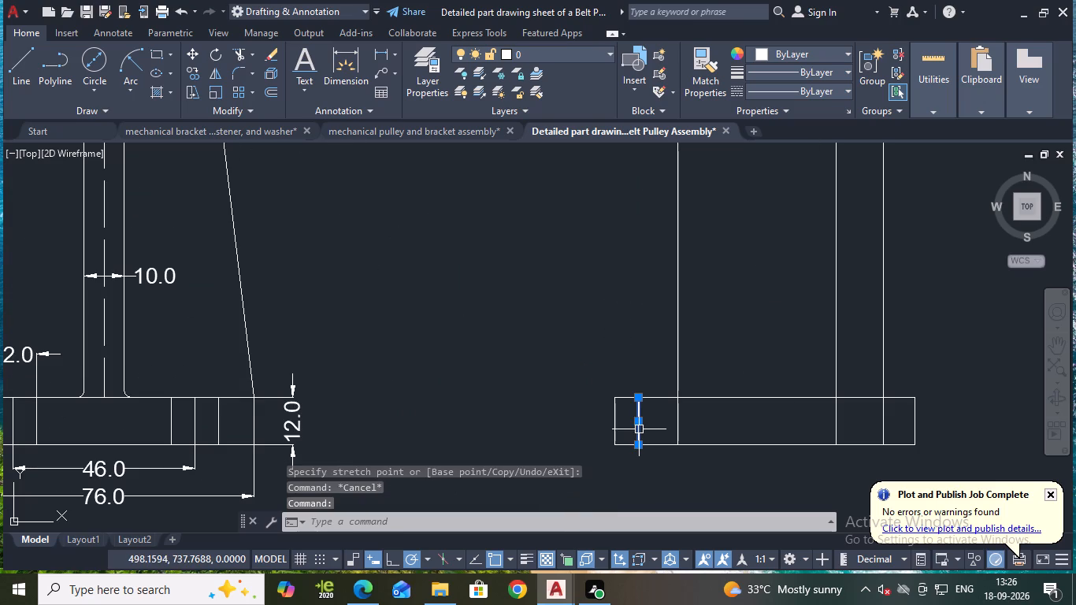
key(e)
key(Return)
Offset the second view's boss centre line 18.5 upward and 18.5 downward.
scroll(746, 392, down, 1)
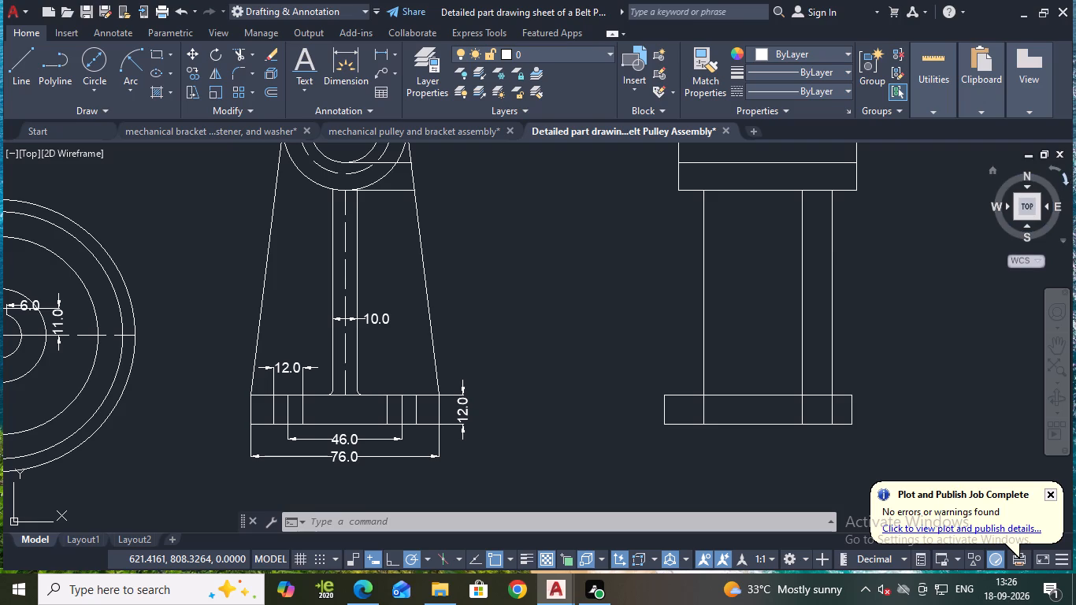
middle_drag(910, 265, 855, 295)
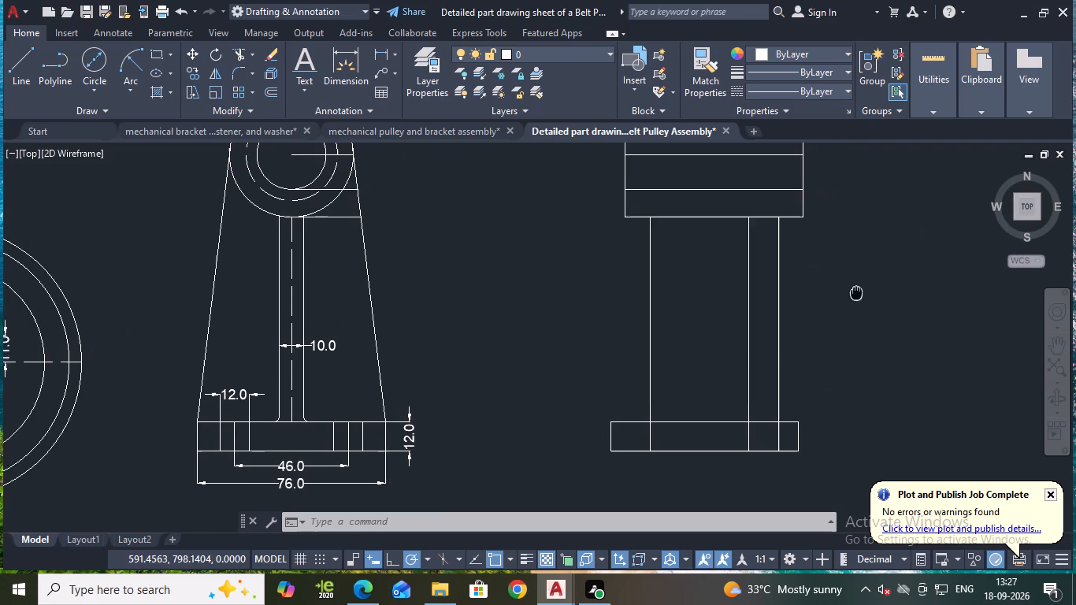
middle_drag(855, 295, 853, 296)
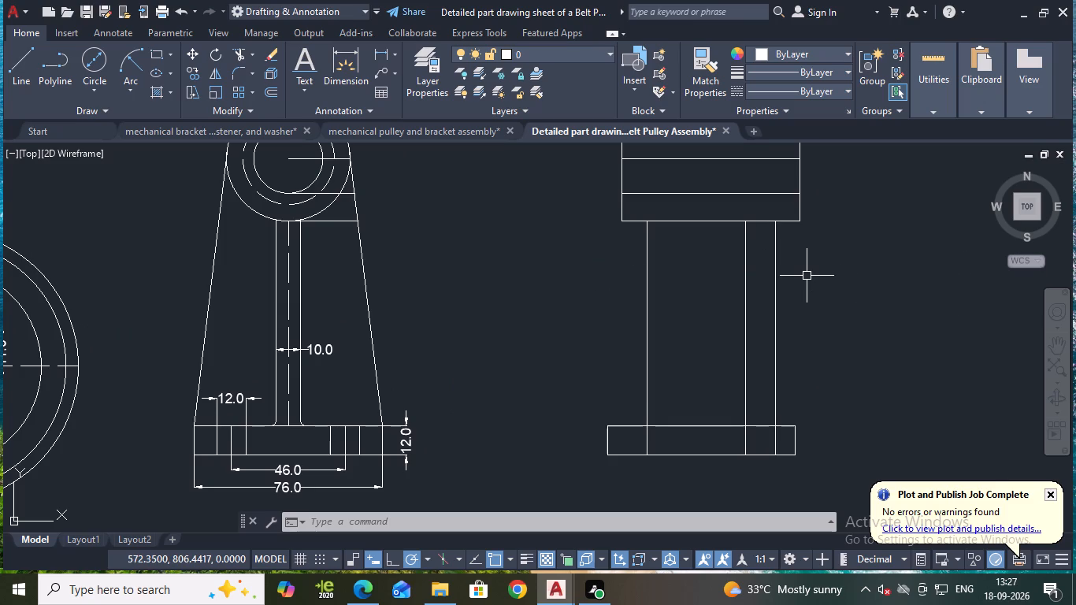
scroll(874, 275, down, 1)
scroll(866, 273, up, 1)
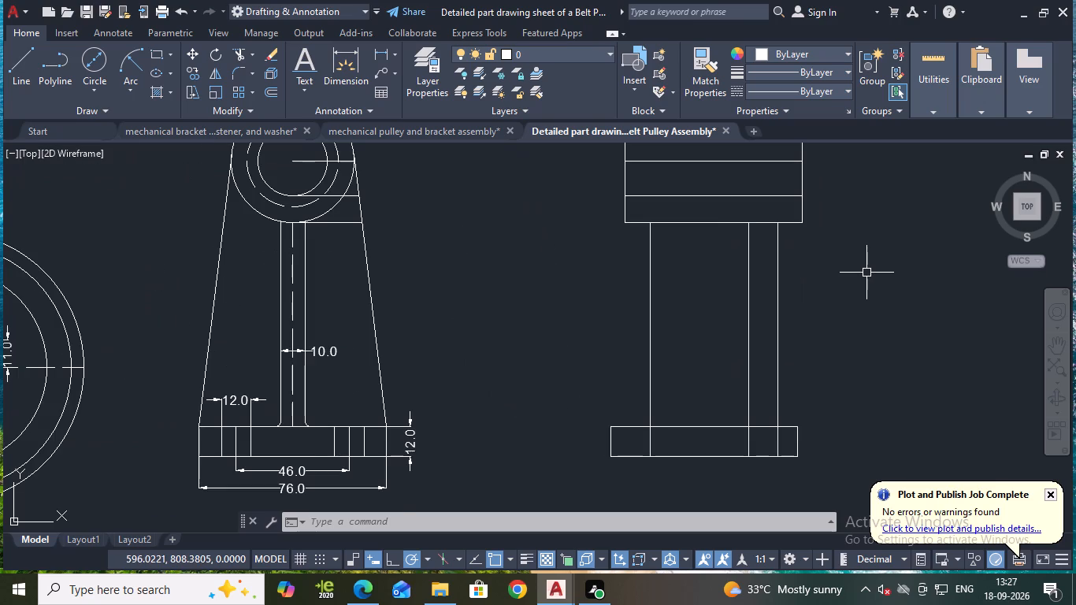
middle_drag(865, 273, 856, 323)
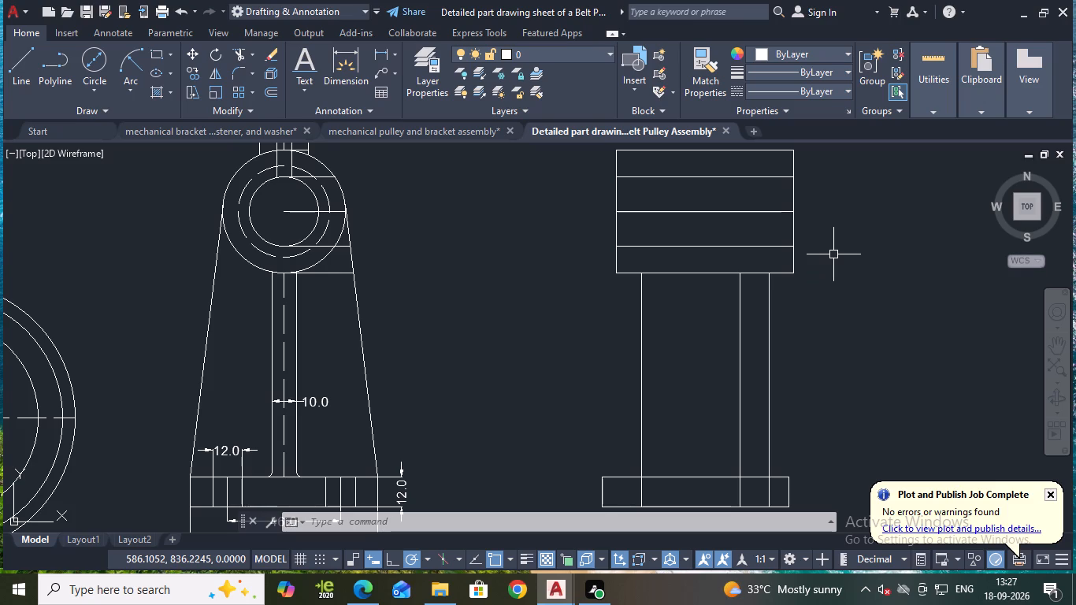
click(668, 212)
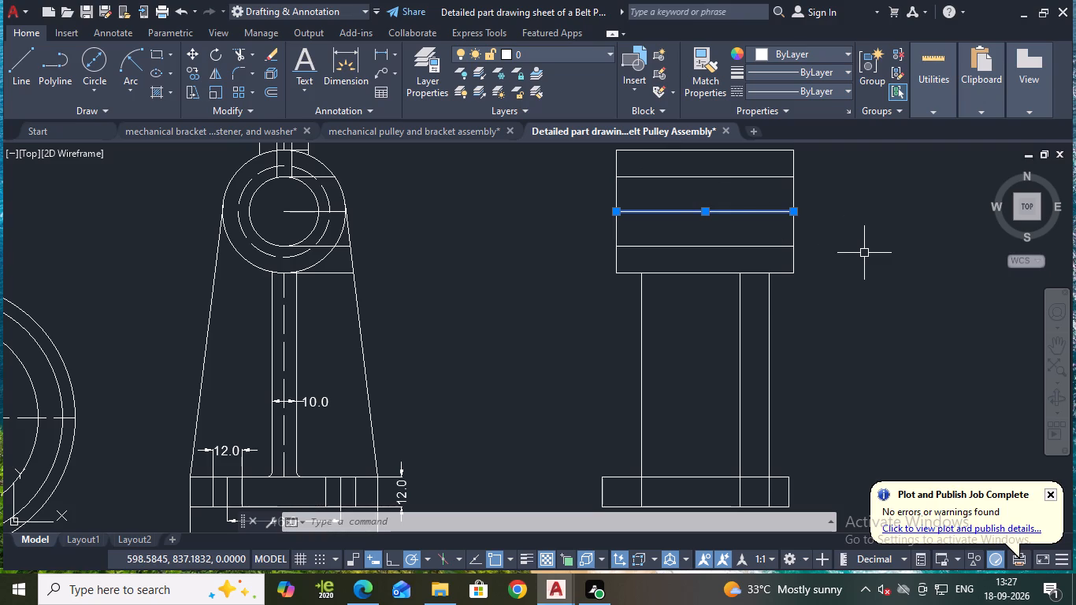
key(o)
key(Return)
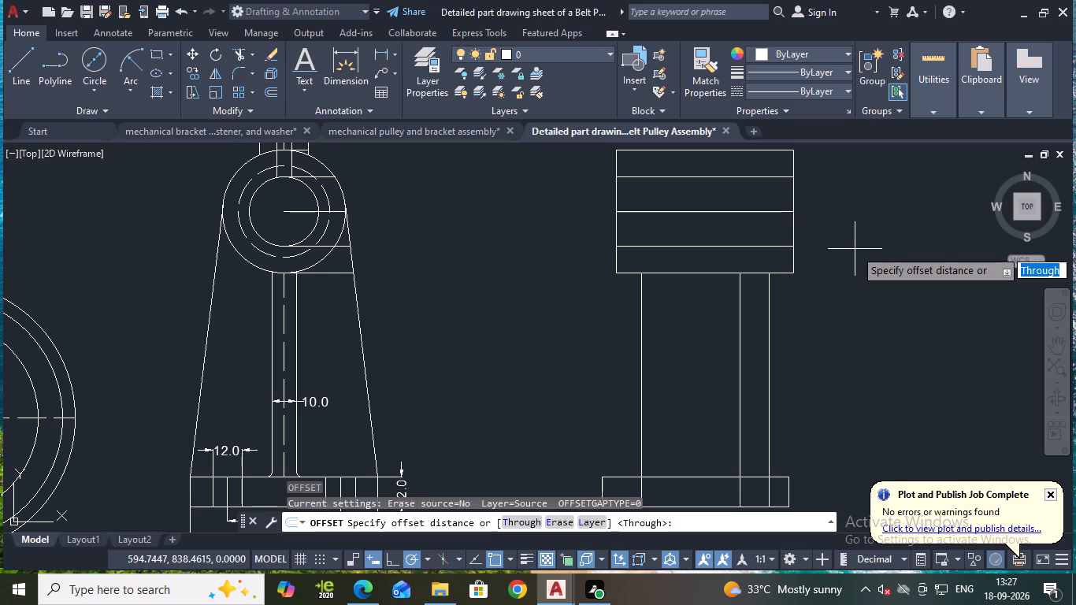
key(Return)
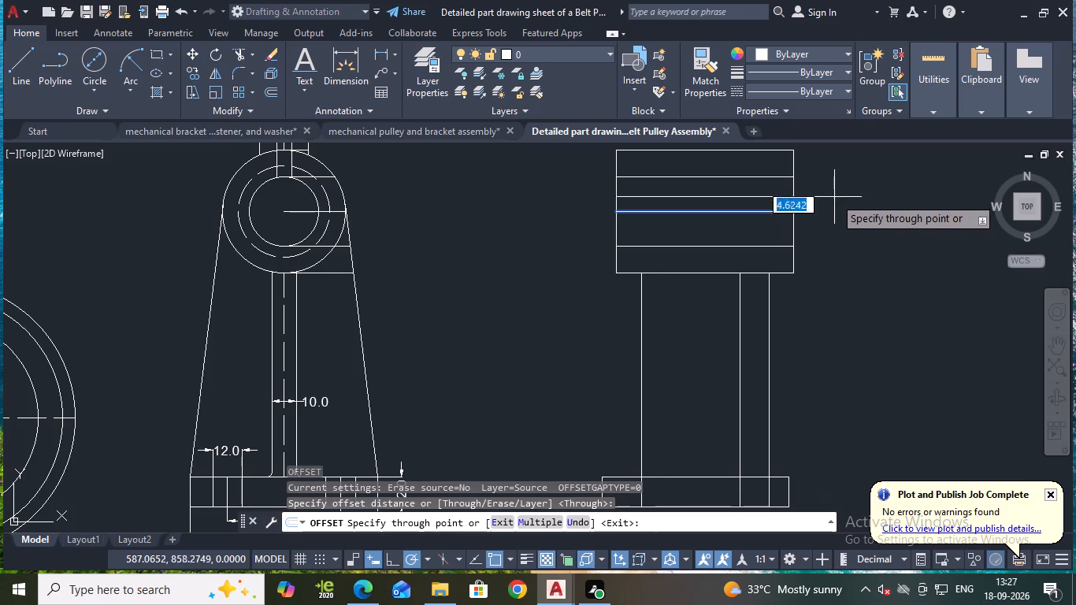
text(18.5)
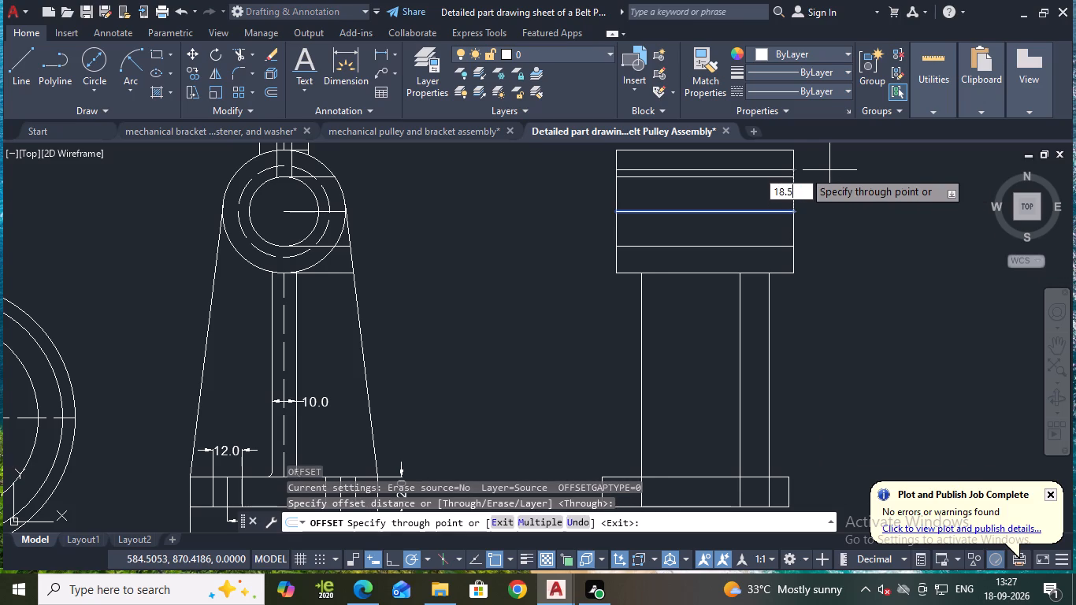
key(Return)
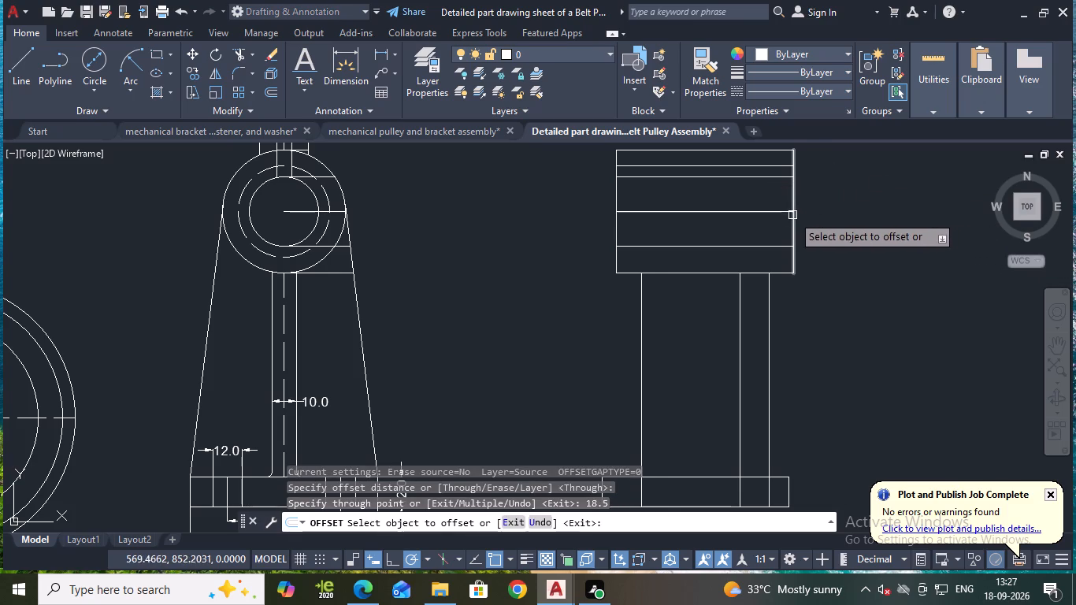
click(781, 210)
text(18.5)
key(Return)
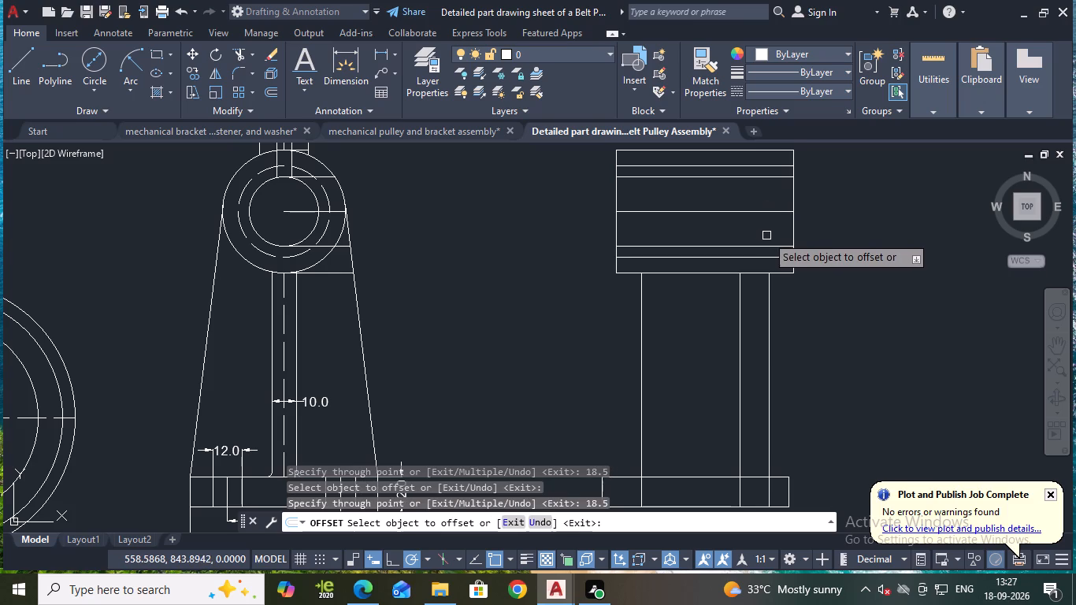
key(Escape)
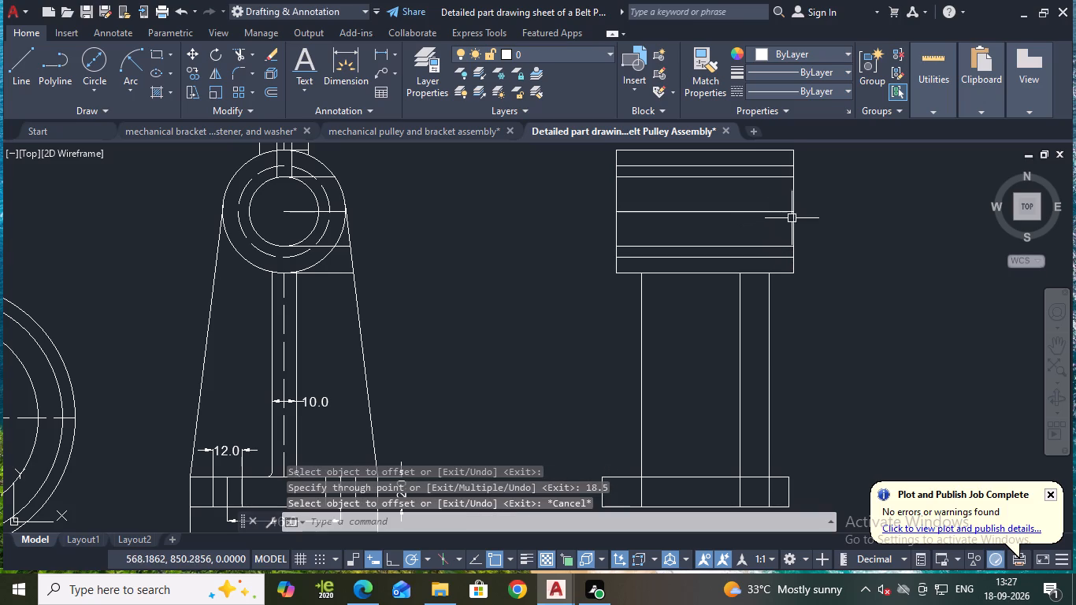
Offset the boss's right end line 4 inward to set the recess depth.
key(o)
key(Return)
key(Return)
click(795, 204)
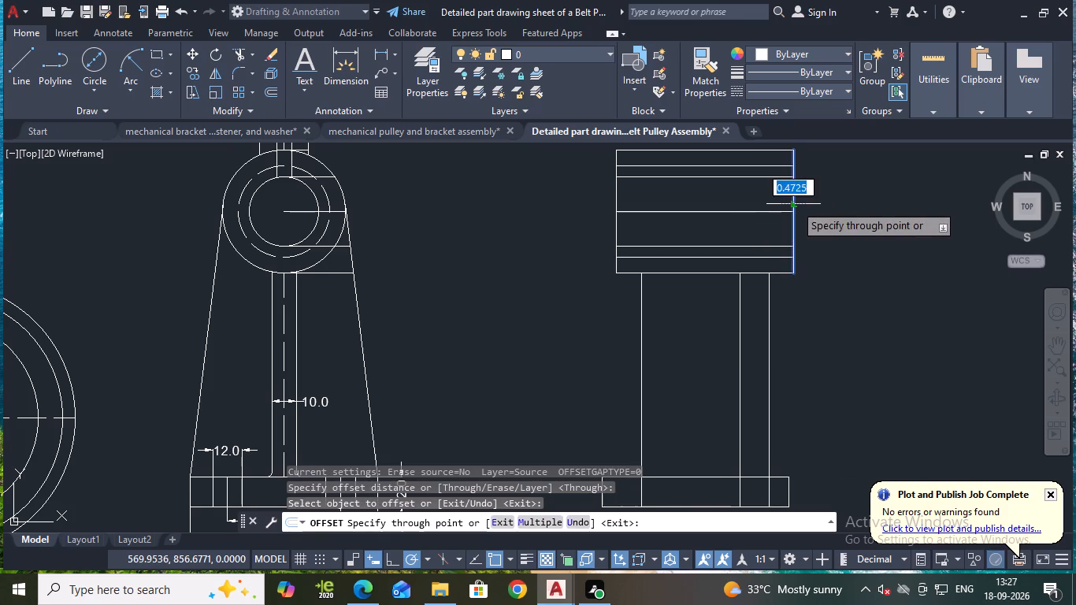
key(4)
key(Return)
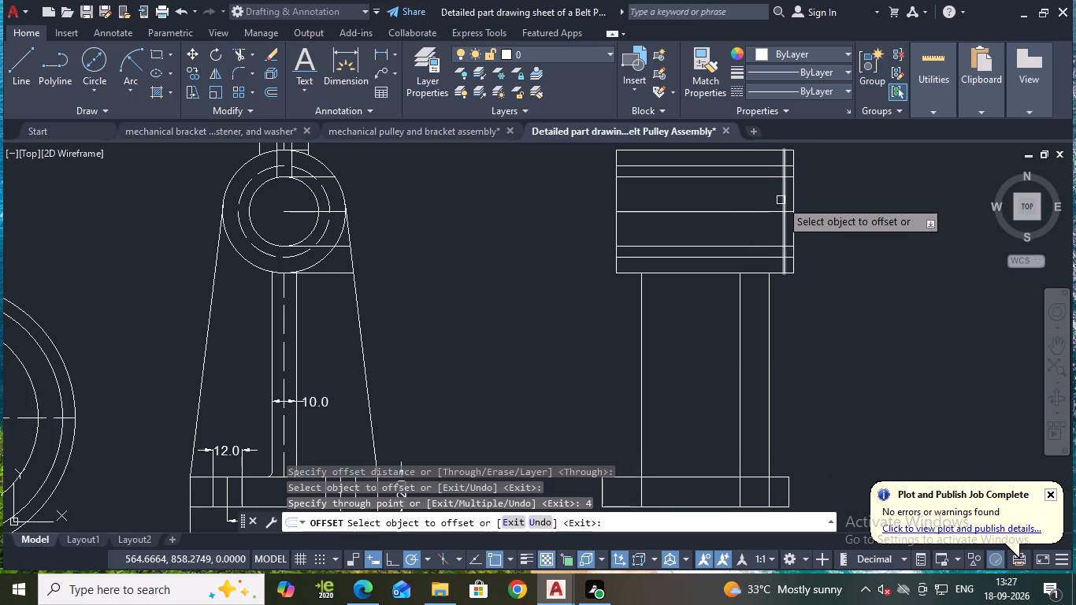
key(Escape)
Trim the recess's upper corner, removing the vertical above the upper 18.5 offset line and that offset line left of the vertical.
text(TR)
key(Return)
click(784, 158)
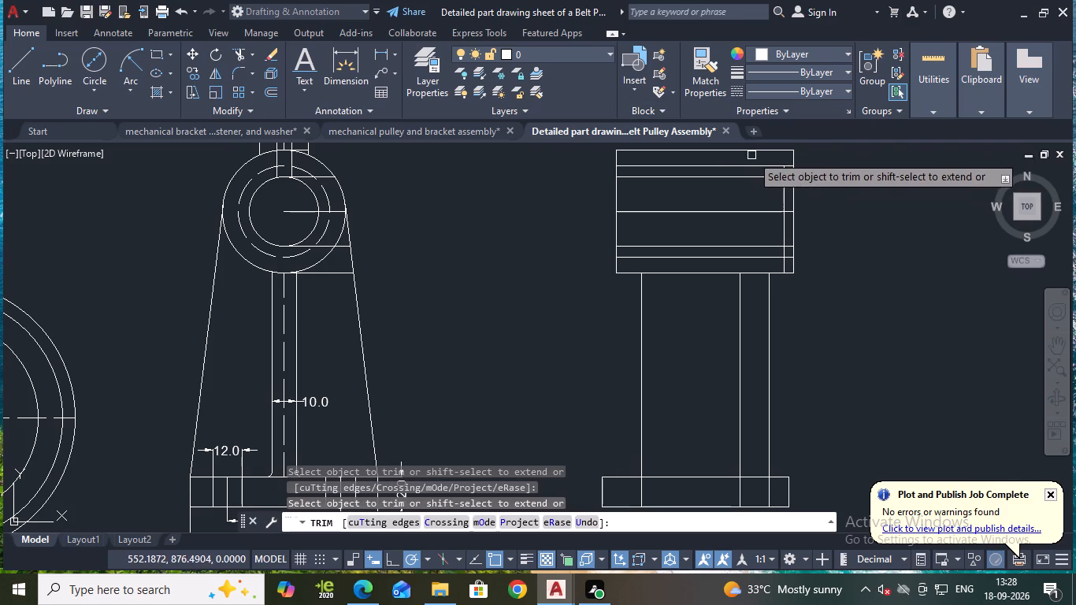
click(773, 167)
scroll(774, 168, up, 2)
click(805, 161)
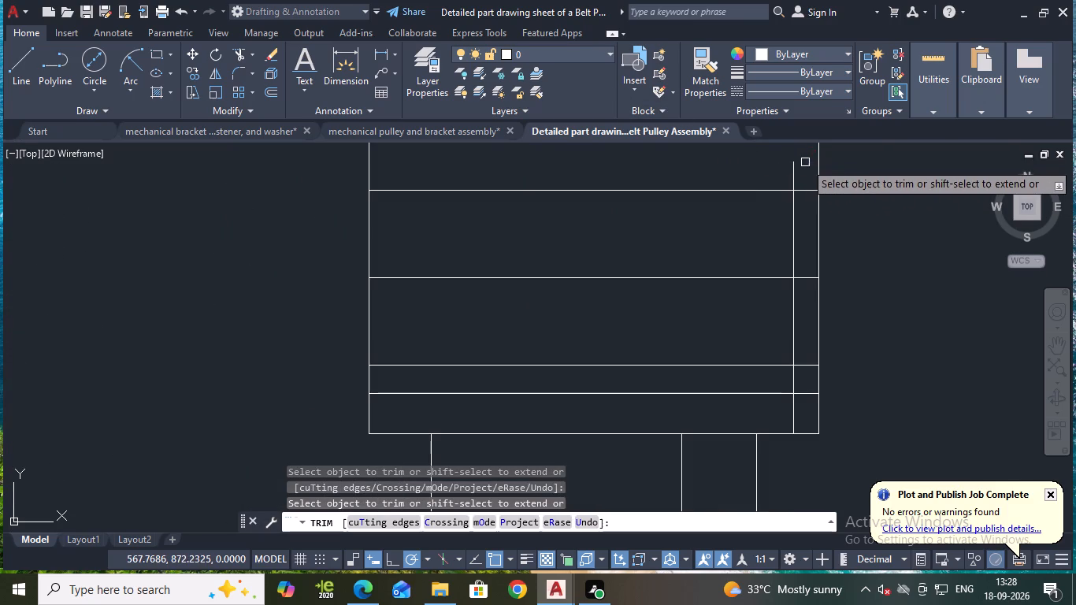
key(ctrl+z)
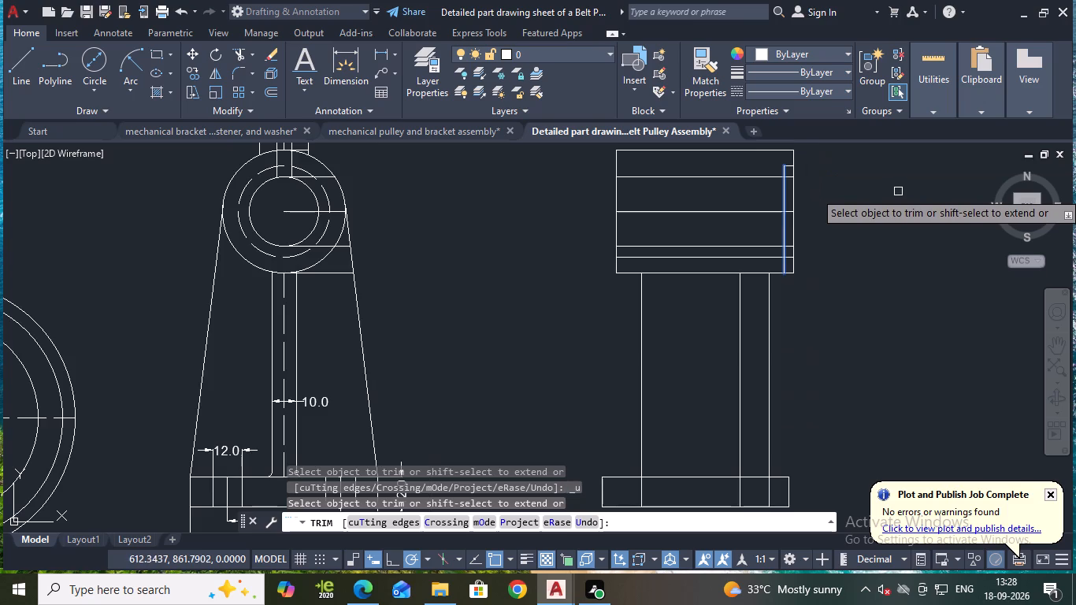
key(Escape)
key(Escape)
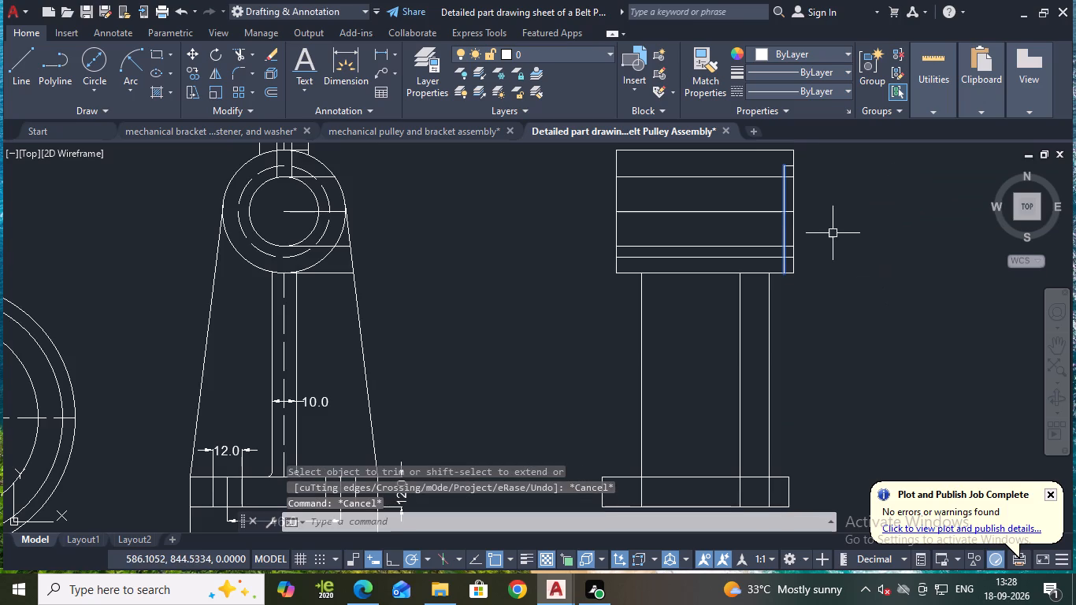
click(781, 226)
key(Escape)
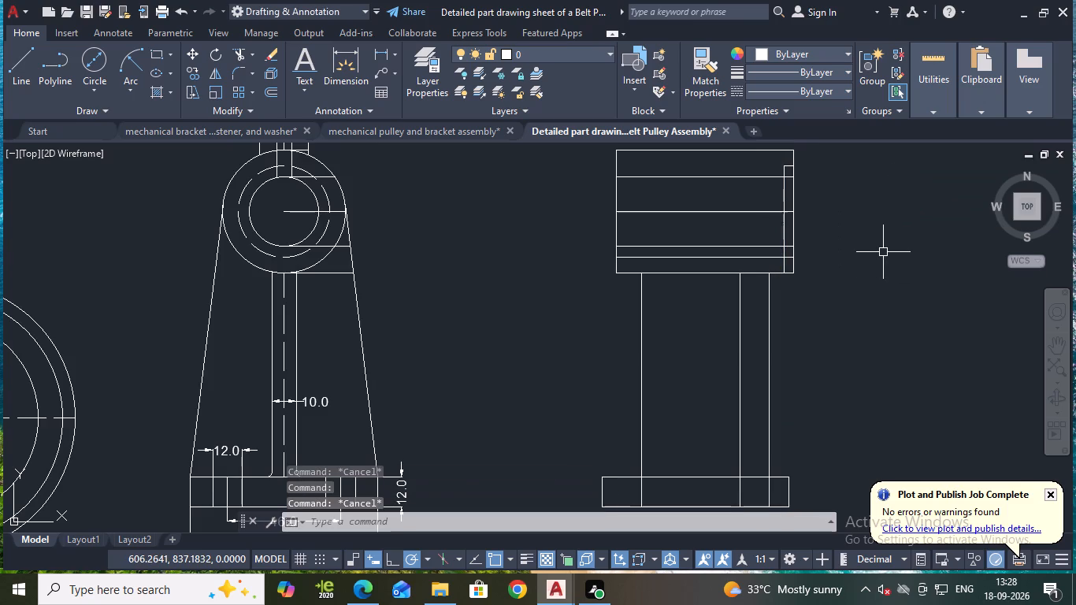
Trim the recess's lower corner, removing the vertical below the lower 18.5 offset line and that offset line left of the vertical.
text(TR)
key(Return)
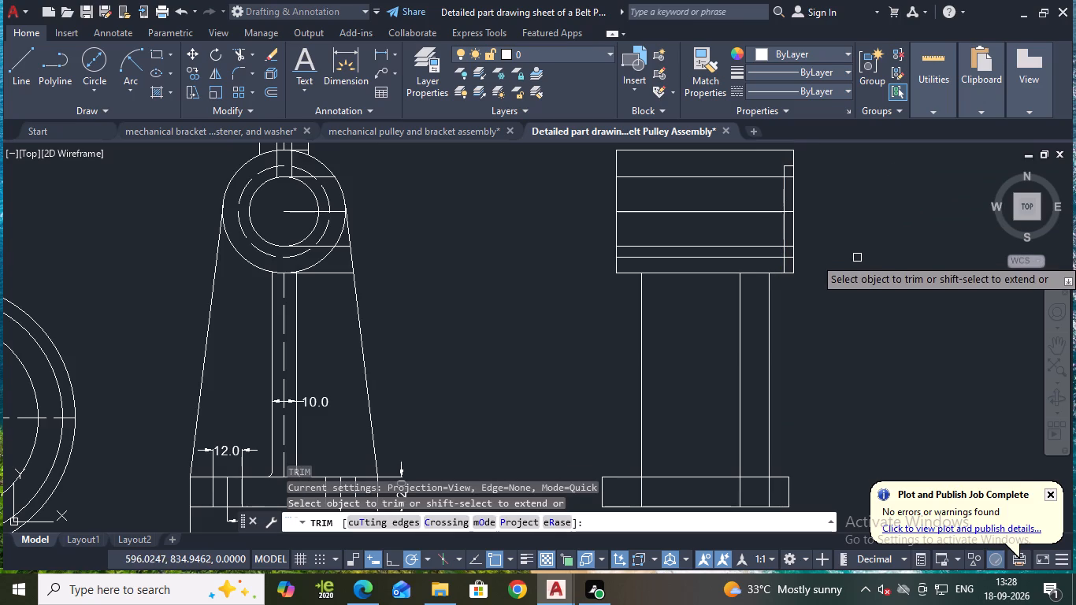
scroll(857, 258, up, 1)
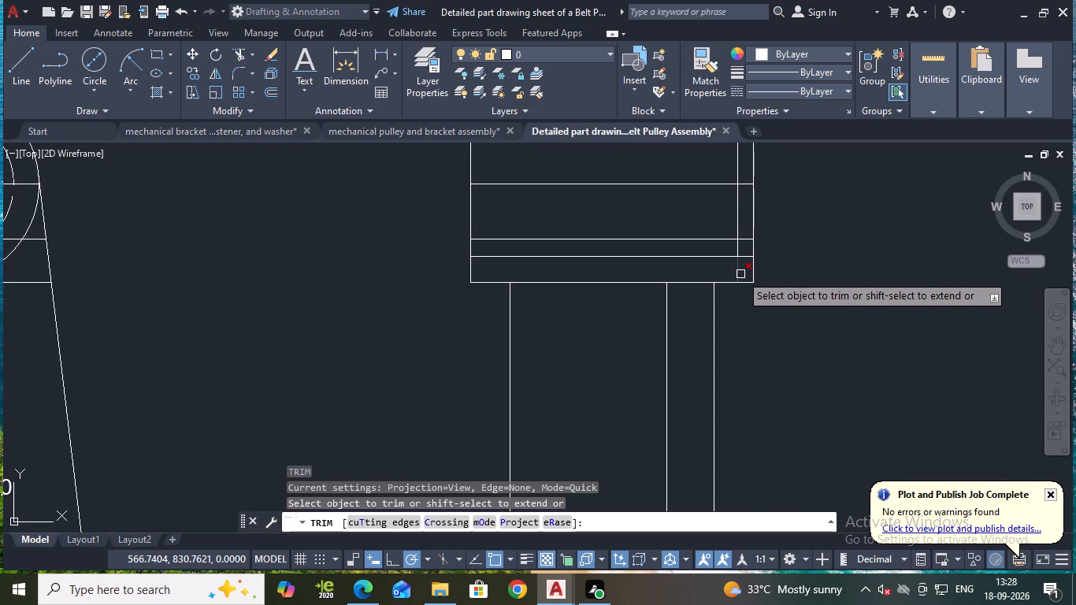
click(735, 272)
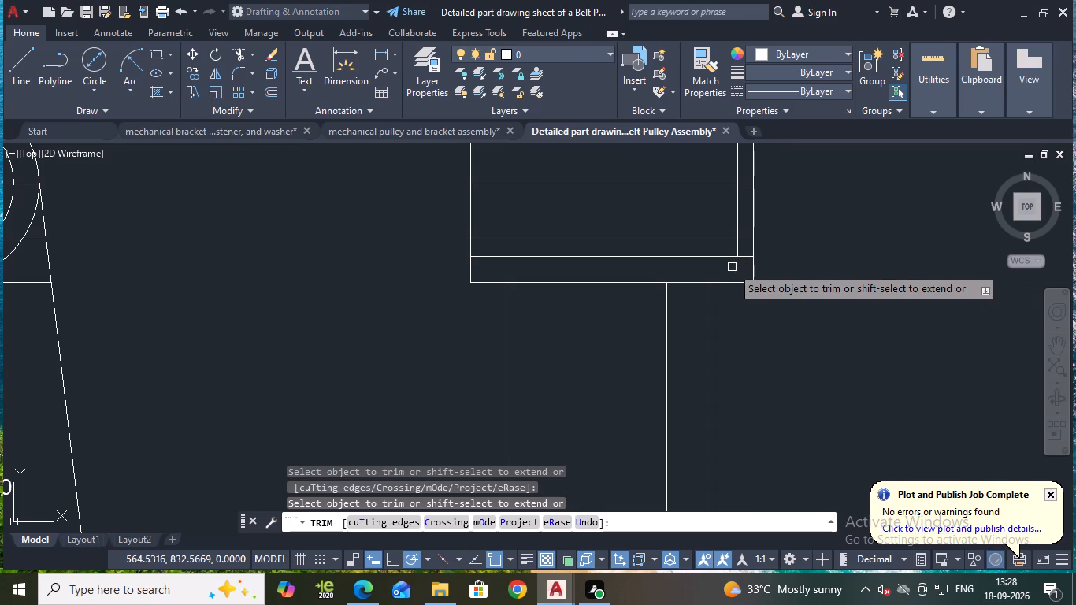
click(728, 260)
Trim the boss's bottom edge between the two rightmost vertical lines of the support below it.
scroll(811, 215, down, 1)
middle_drag(812, 215, 800, 258)
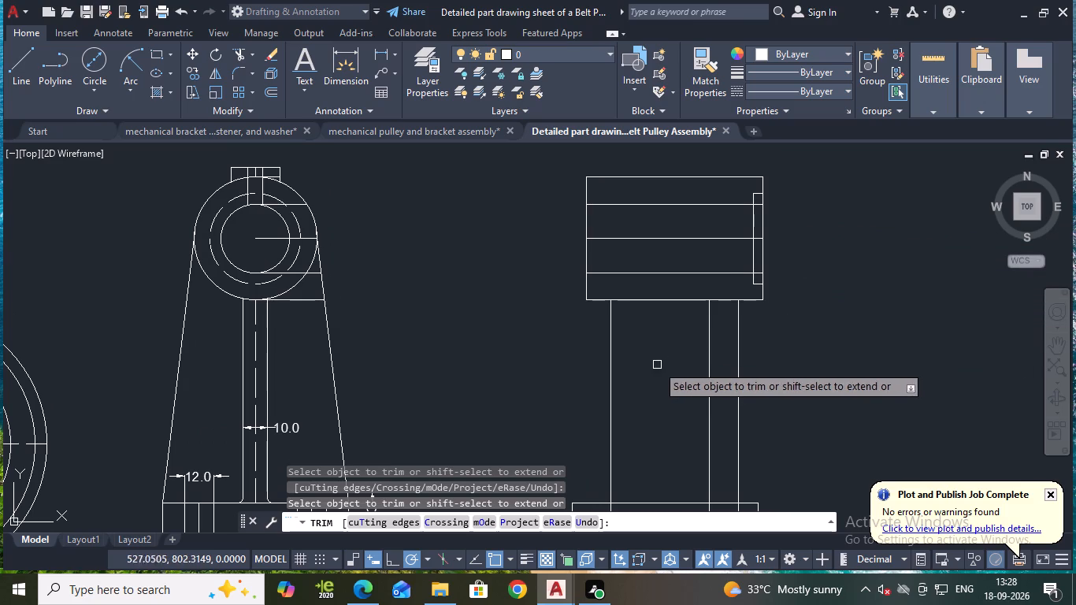
click(725, 299)
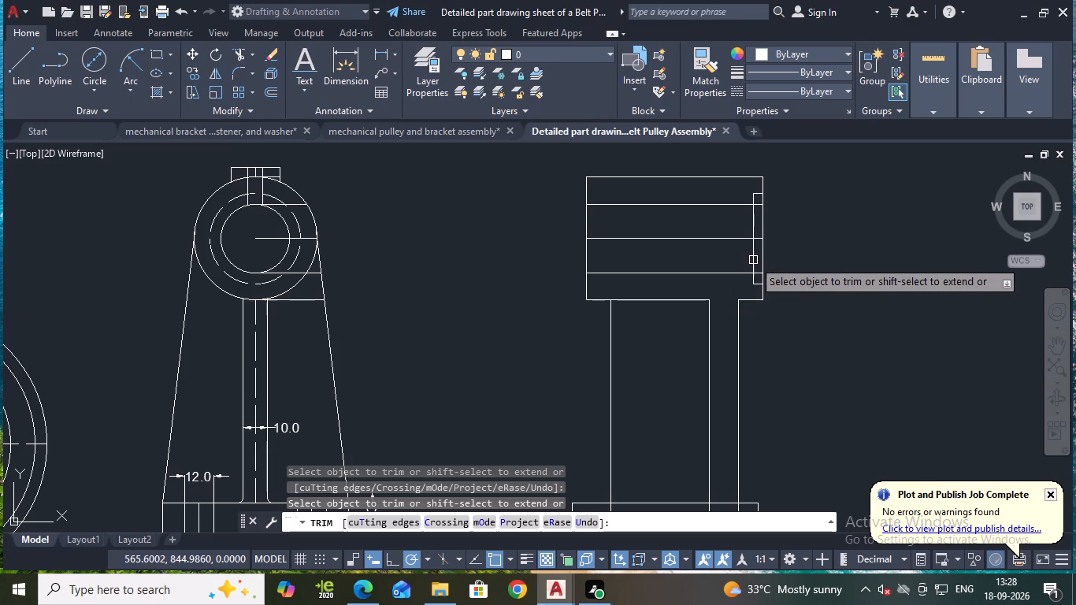
key(Escape)
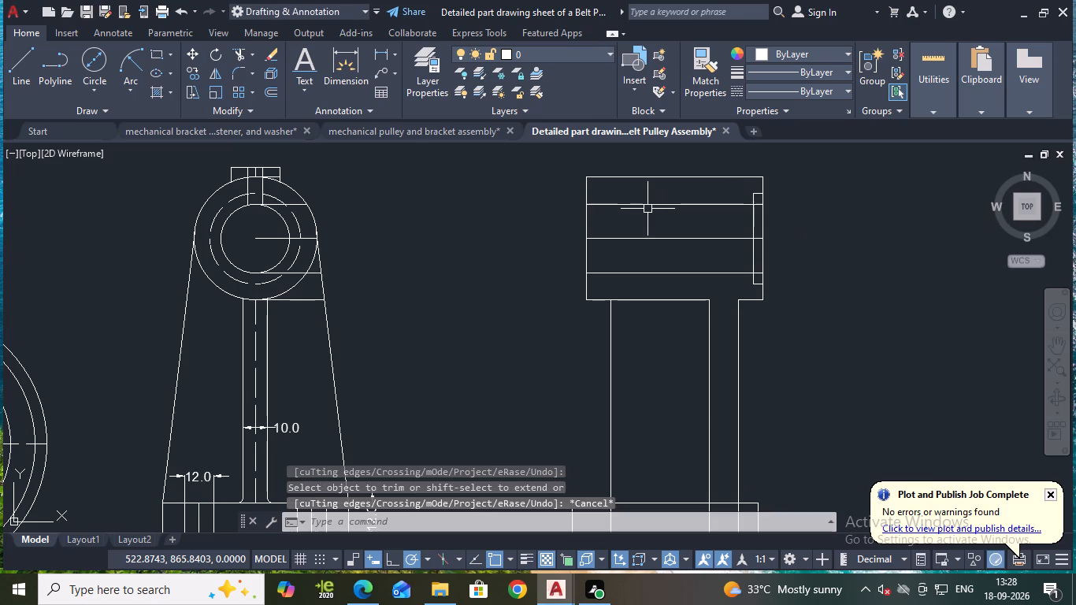
Offset the boss's left end line 34 inward to set the centre of the top hole.
key(o)
key(Return)
key(Return)
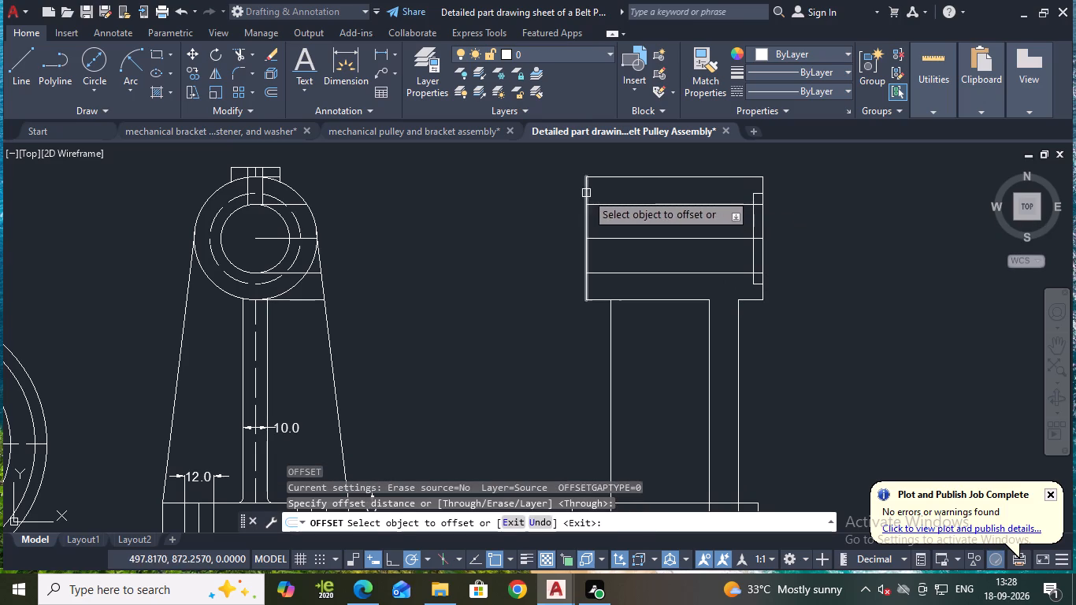
click(586, 193)
text(34)
key(Return)
key(Escape)
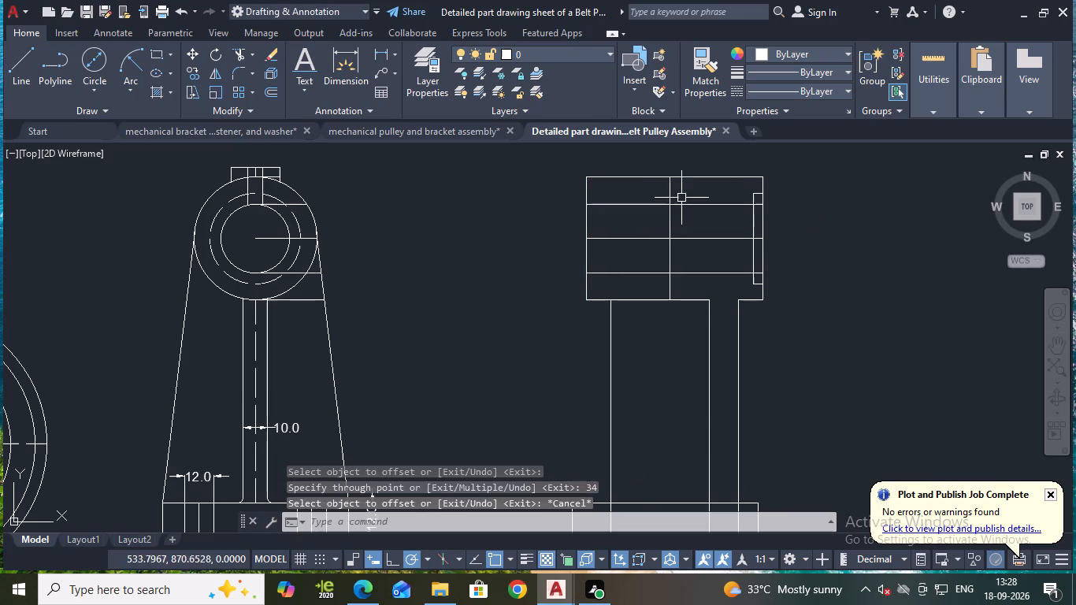
Offset the top hole's vertical centre line 3 to each side to form the hole's edges.
key(space)
key(Return)
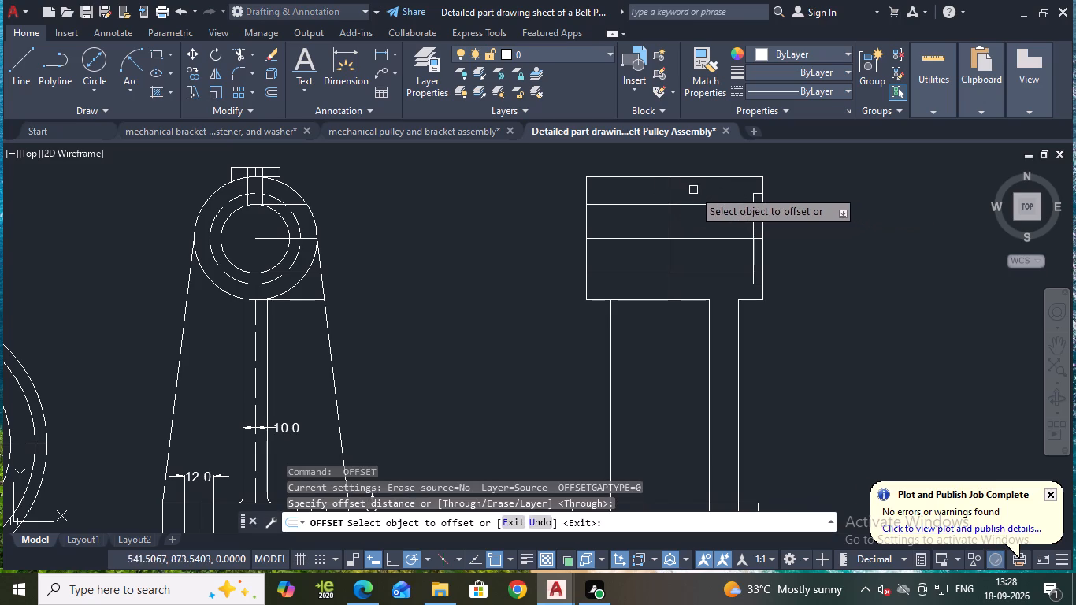
click(668, 190)
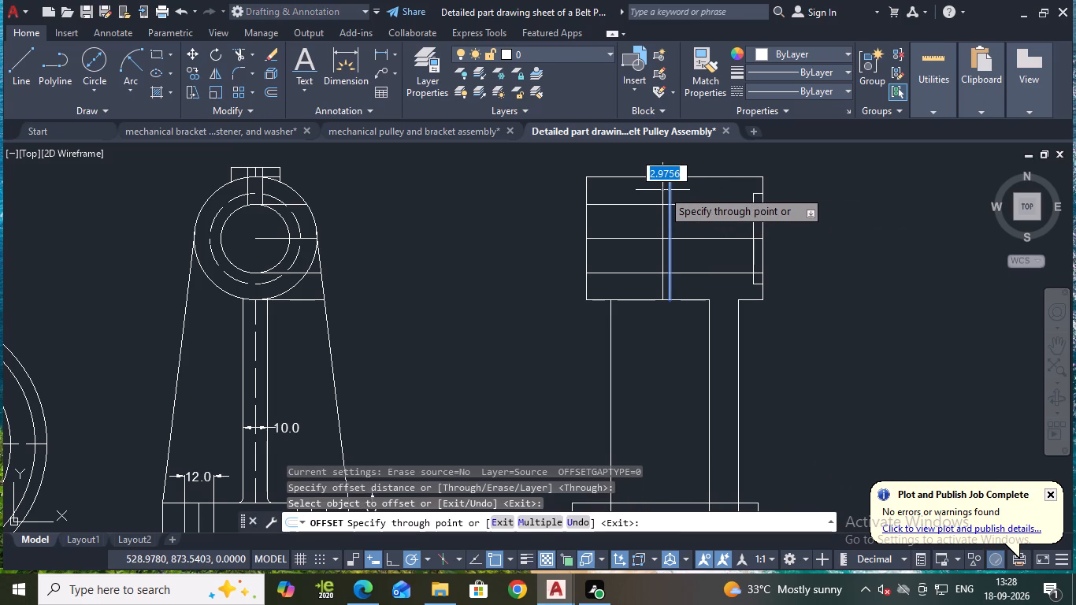
key(3)
key(Return)
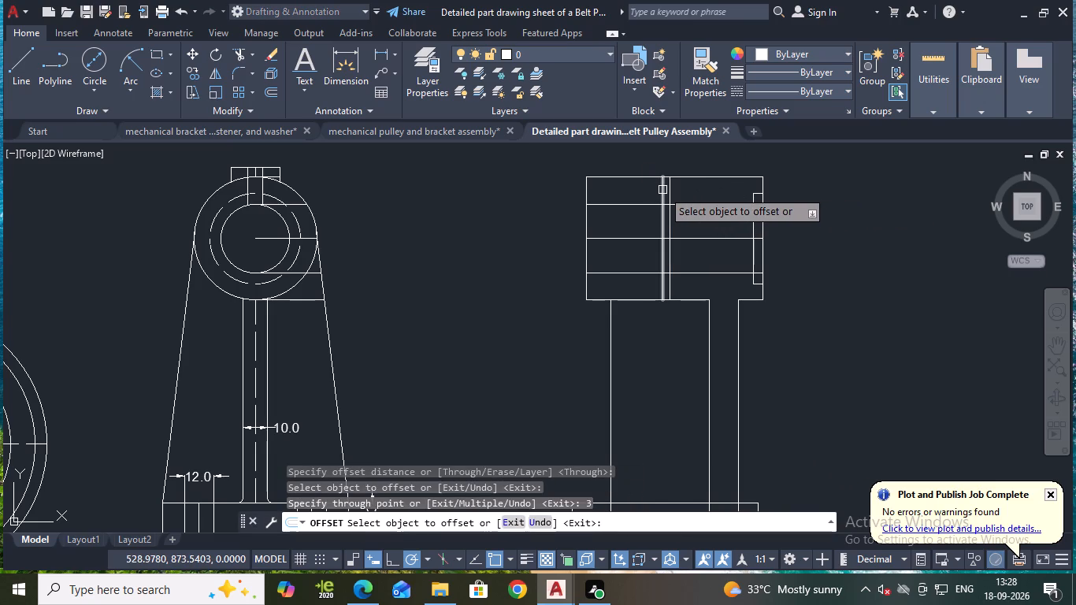
click(669, 193)
key(3)
key(Return)
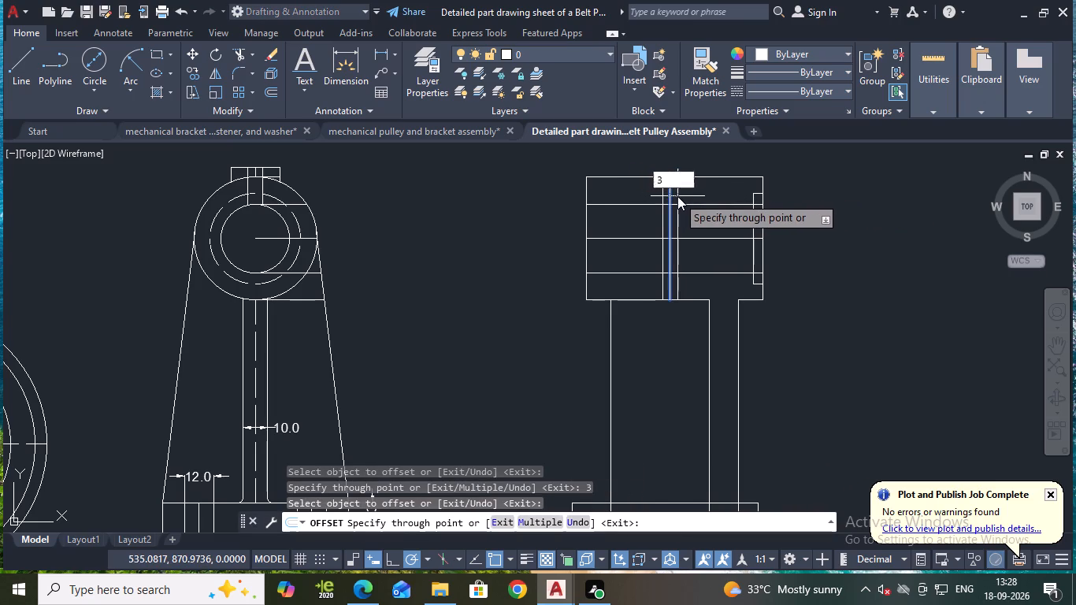
key(Escape)
Trim the top hole's centre line and both edge lines below the bore's upper edge, down to the boss's bottom edge.
text(TR)
key(Return)
click(662, 220)
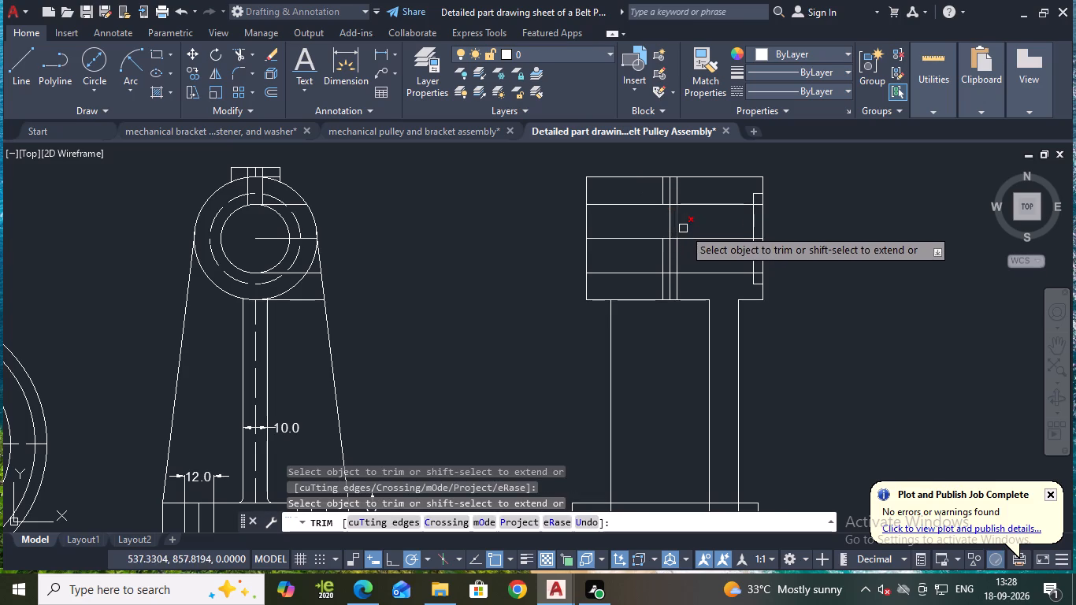
drag(697, 222, 648, 211)
drag(695, 256, 689, 256)
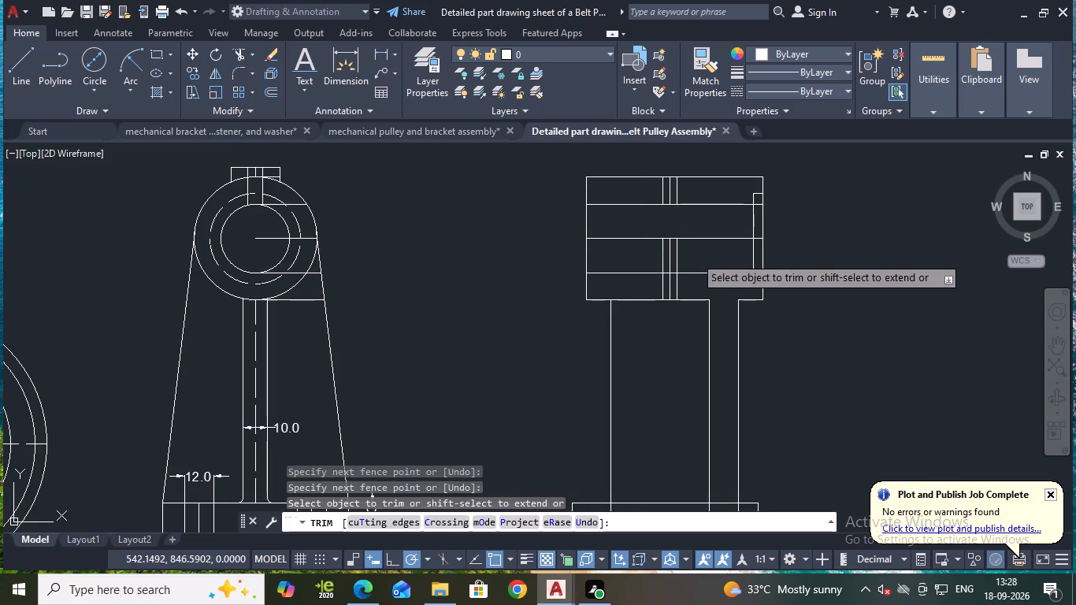
drag(689, 256, 642, 254)
drag(686, 292, 660, 283)
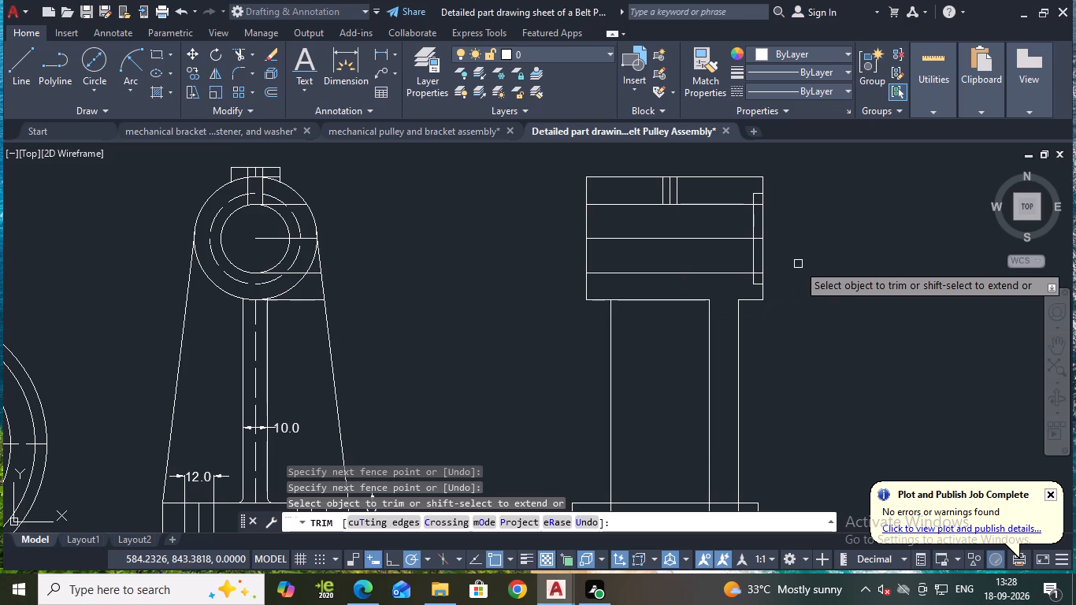
Trim the base's top edge between the two rightmost support lines, and trim all three support lines inside the base.
key(Escape)
middle_drag(806, 358, 759, 313)
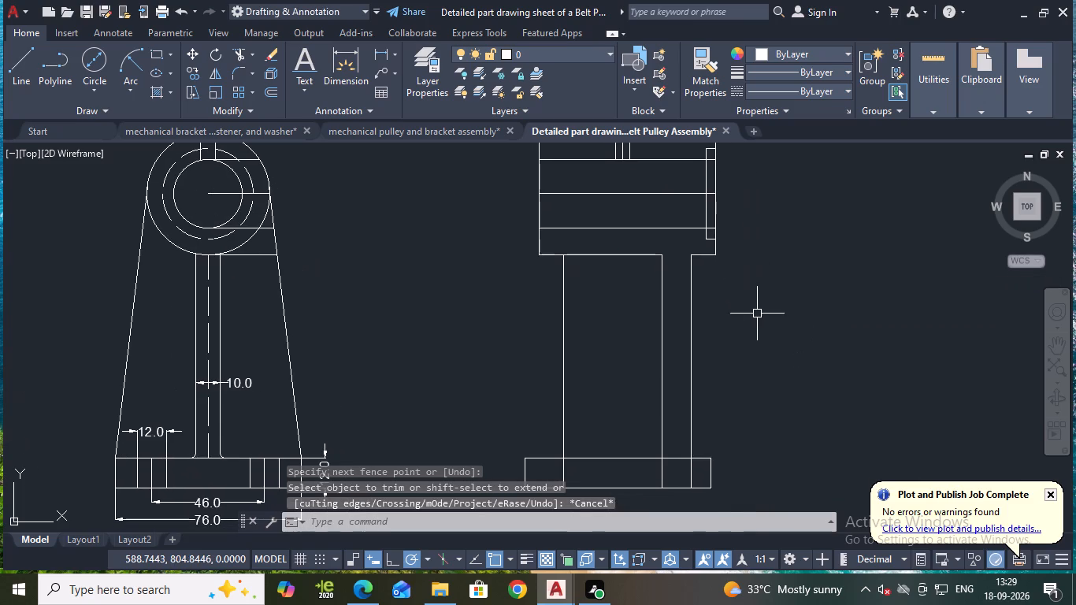
key(space)
click(677, 461)
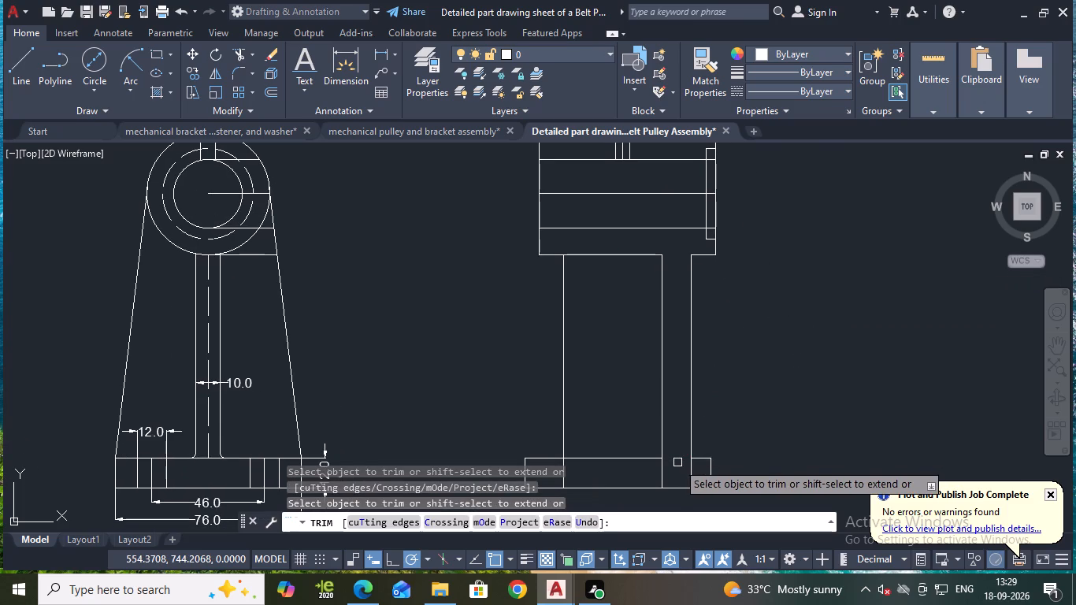
middle_drag(677, 462, 657, 429)
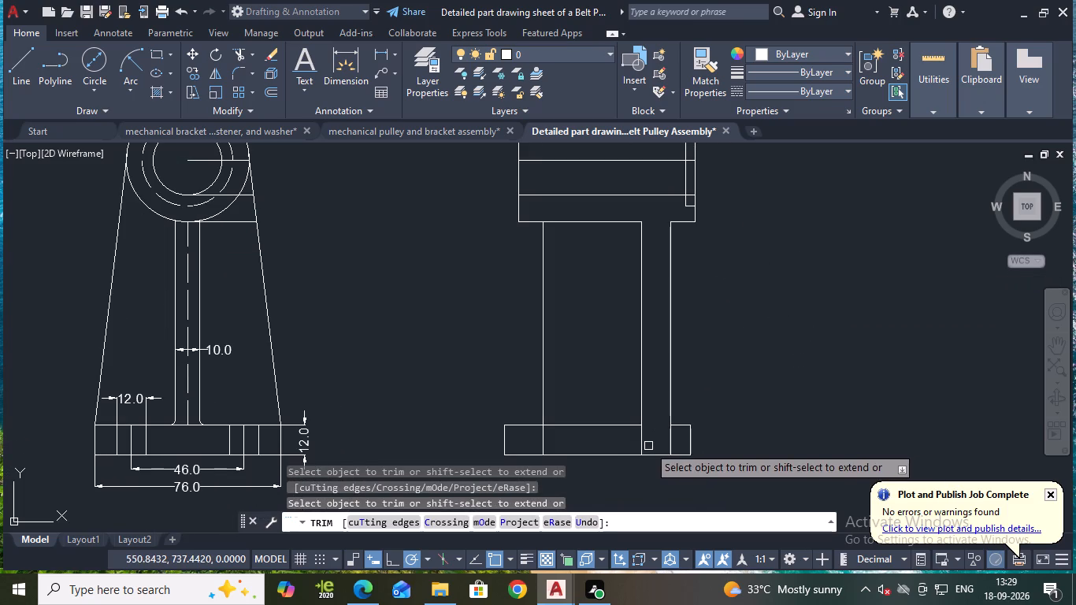
click(640, 440)
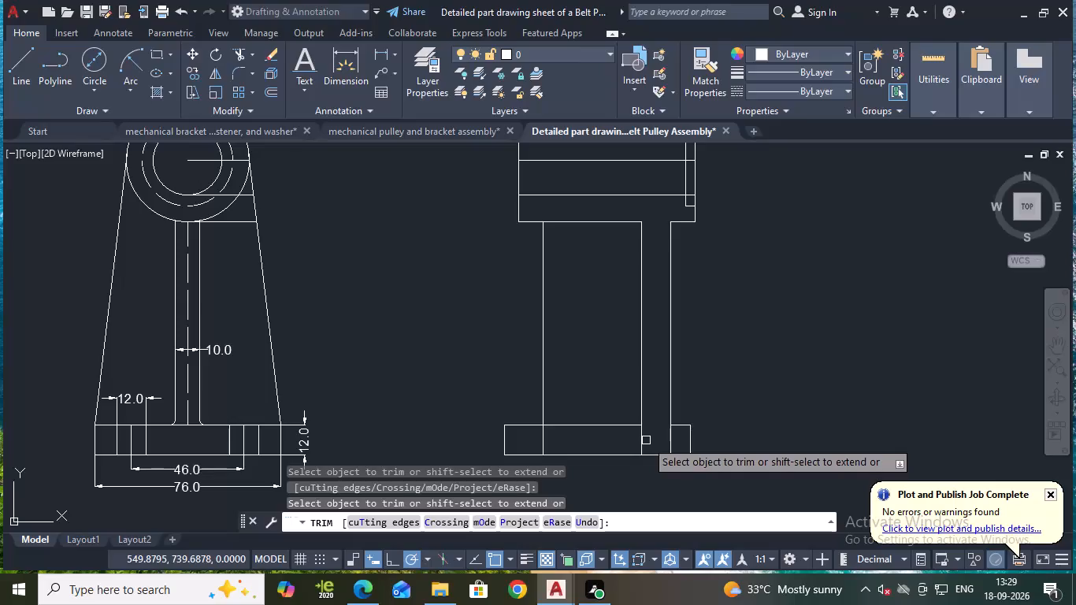
click(671, 441)
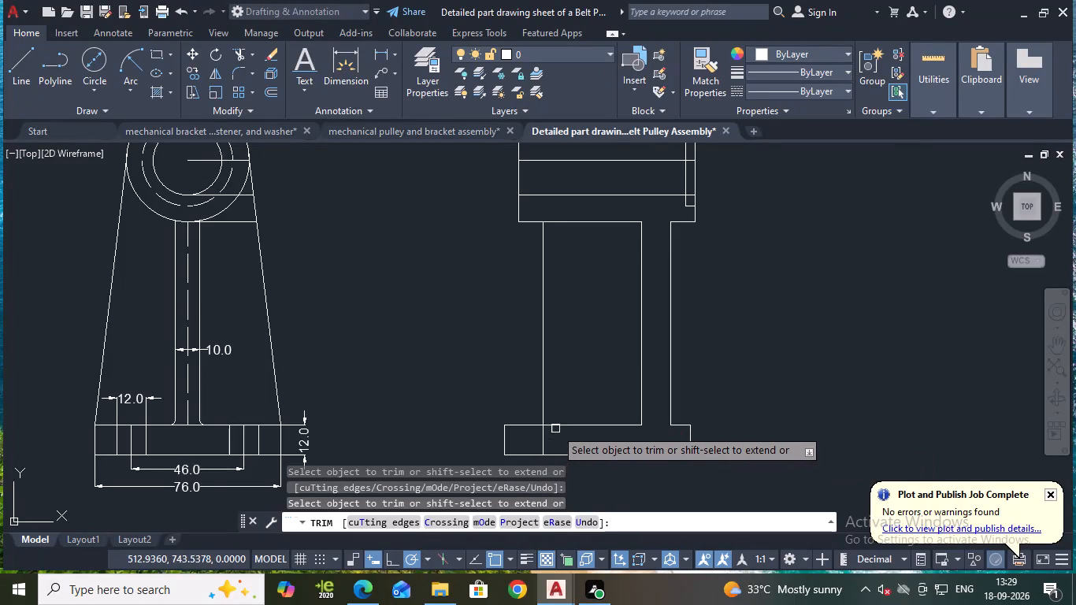
click(543, 440)
scroll(735, 336, down, 1)
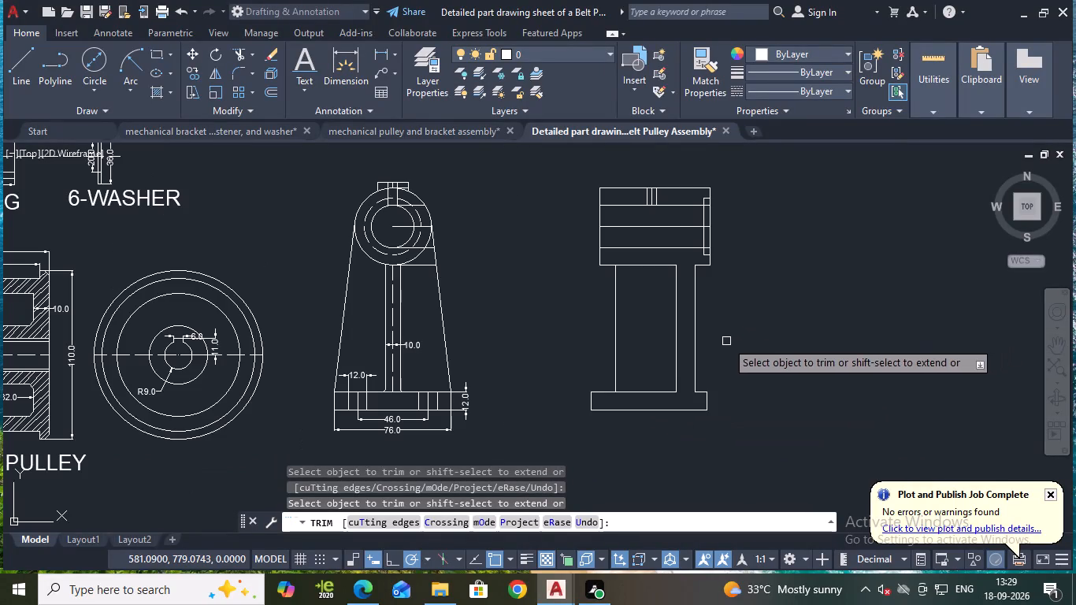
key(Escape)
Save the drawing.
key(ctrl+s)
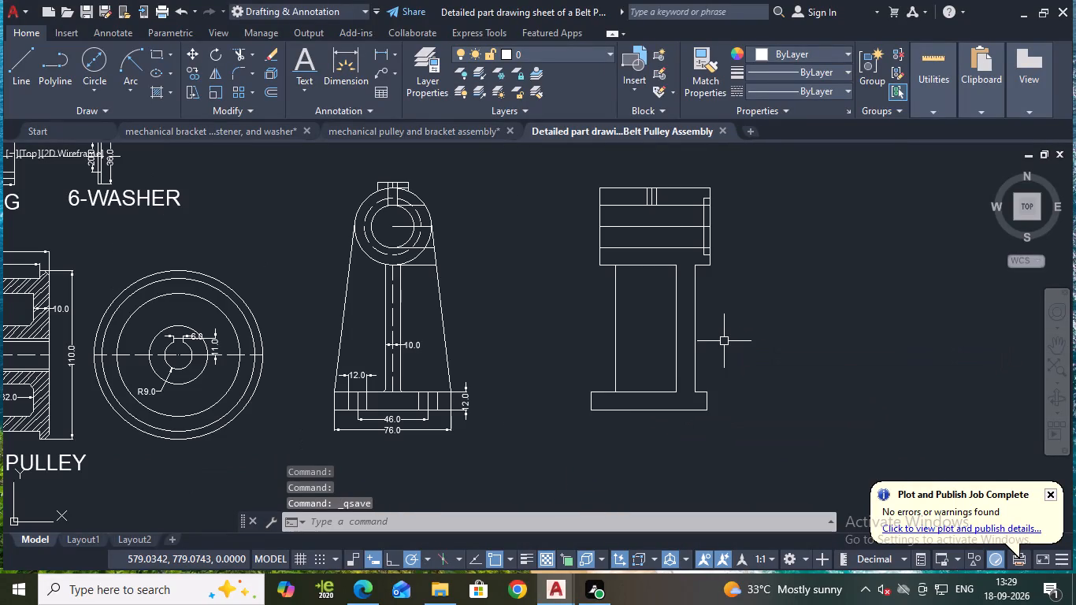
Fillet the feet of both outer support lines with the base's top edge and the base's two right corners, using radius 2.
key(f)
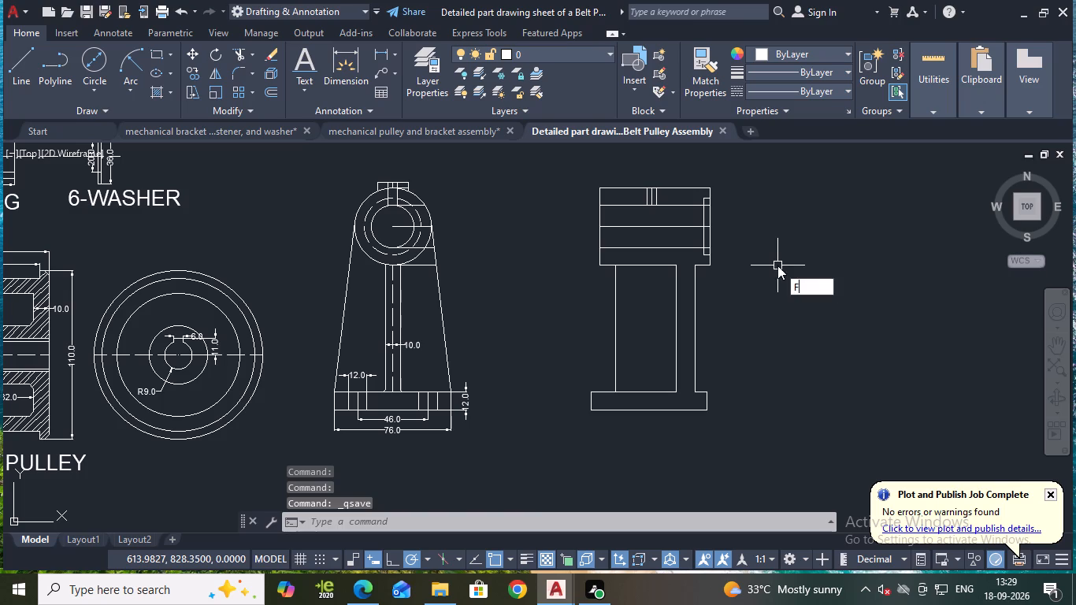
key(Return)
key(r)
key(Return)
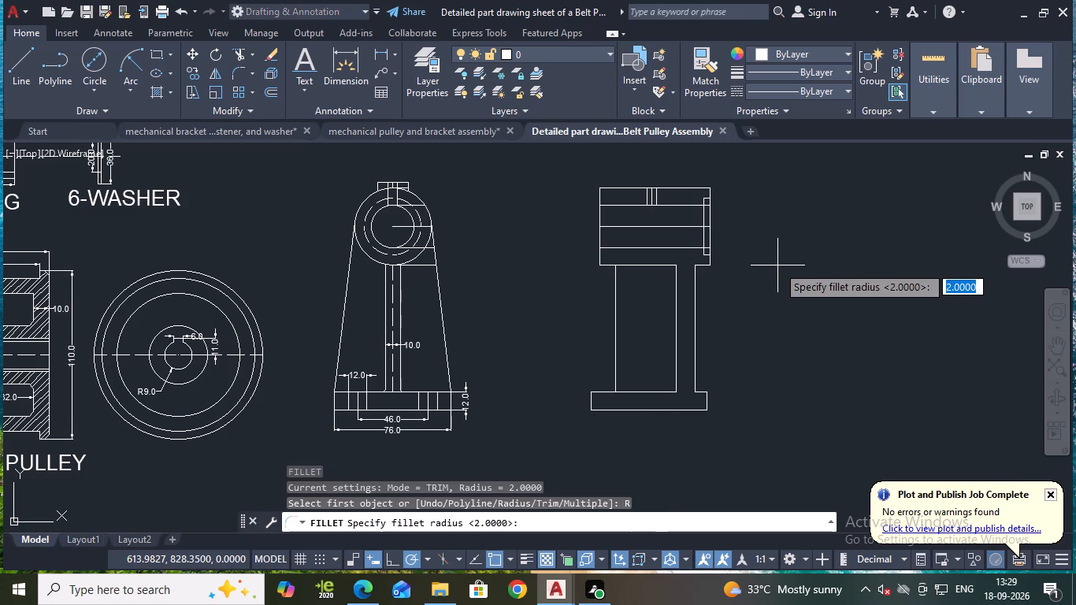
key(Return)
click(632, 519)
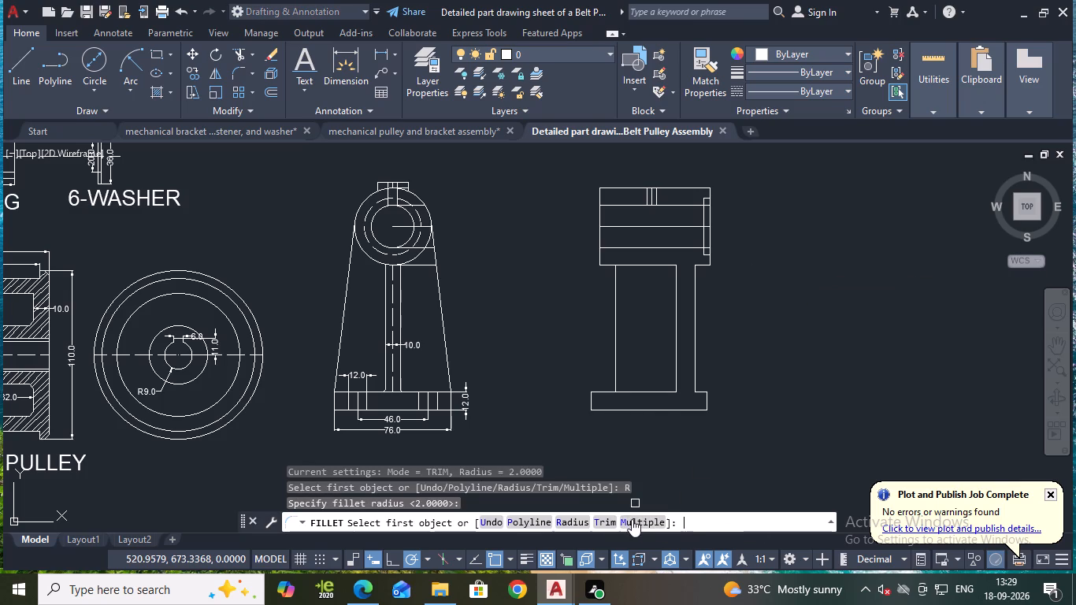
click(696, 377)
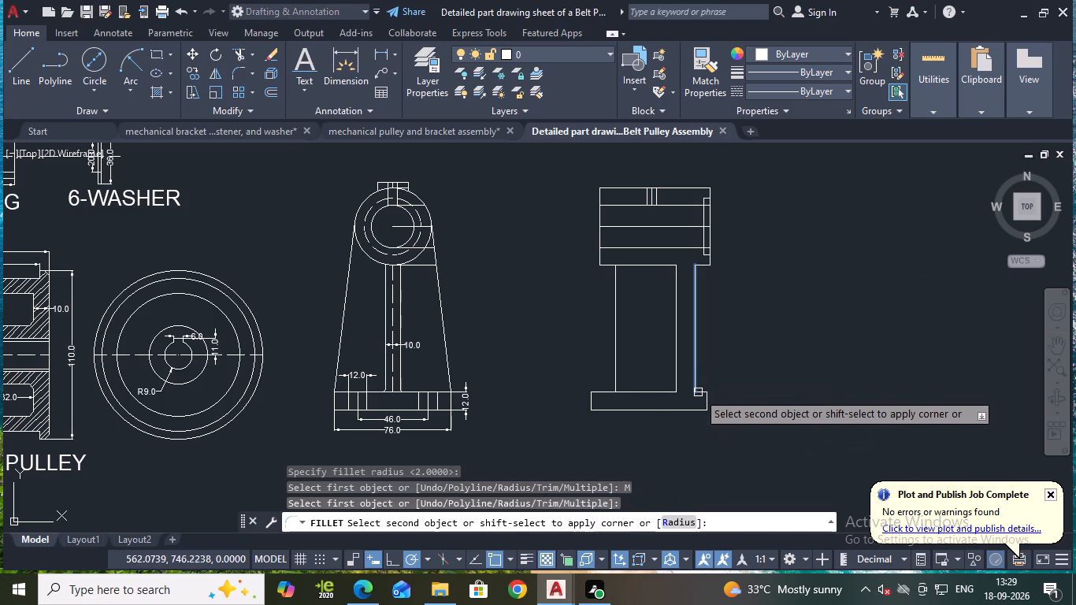
click(699, 392)
scroll(703, 383, up, 1)
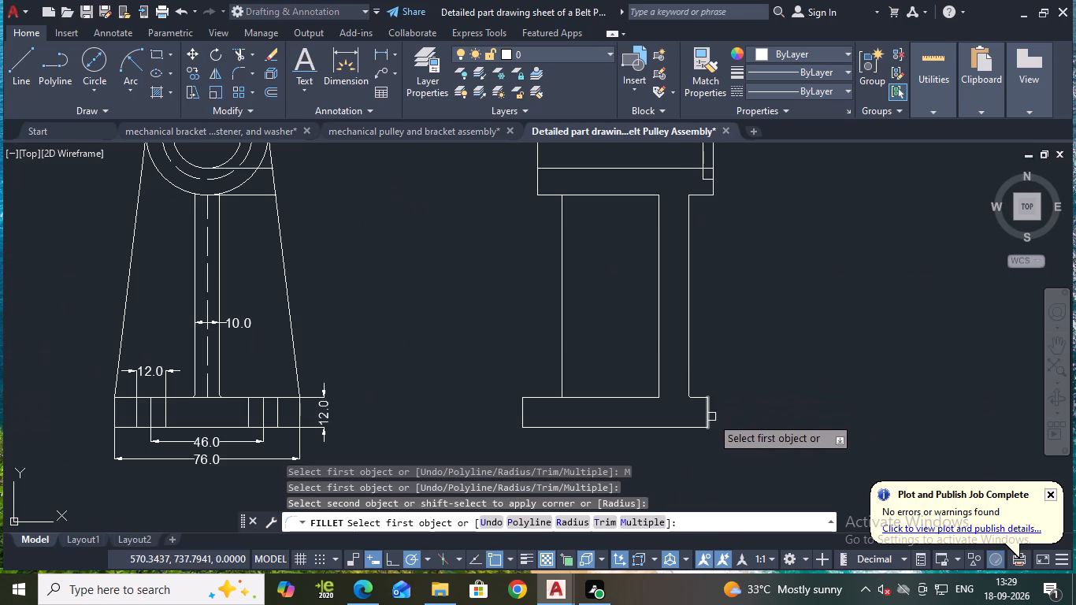
click(707, 414)
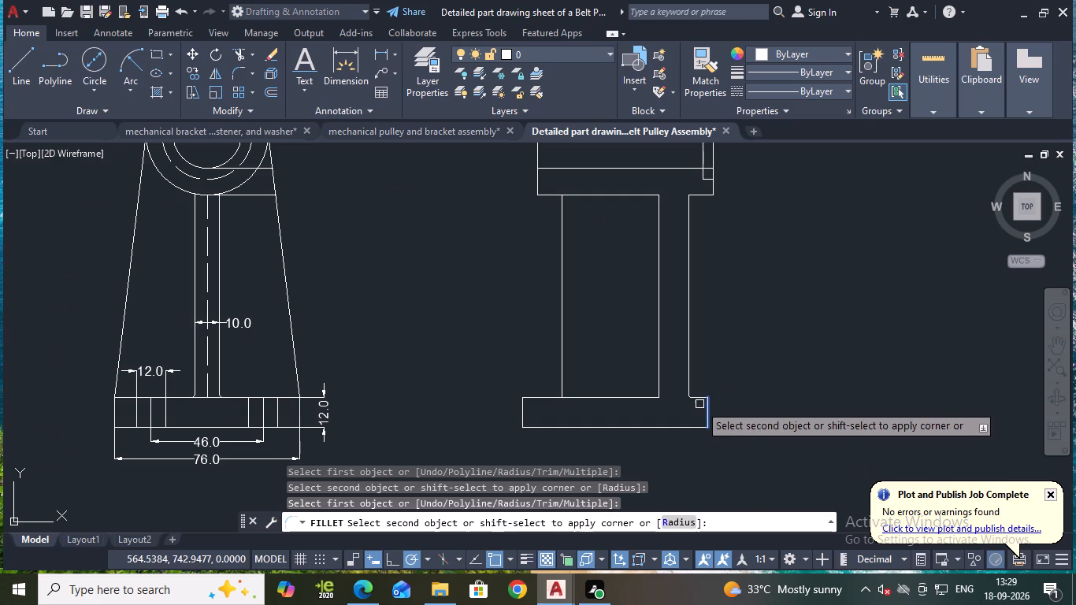
click(699, 399)
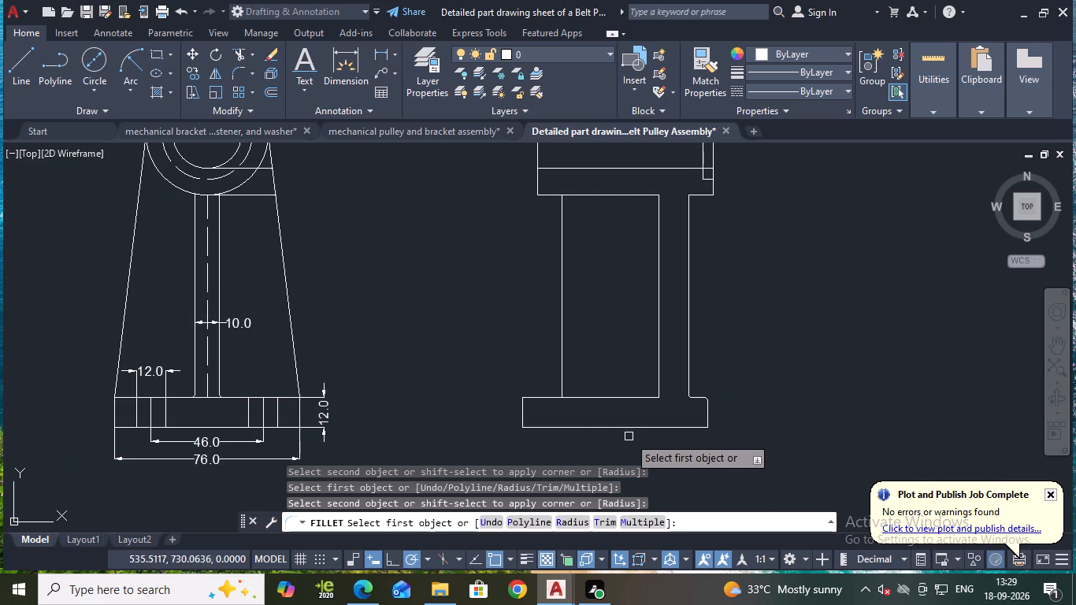
click(685, 428)
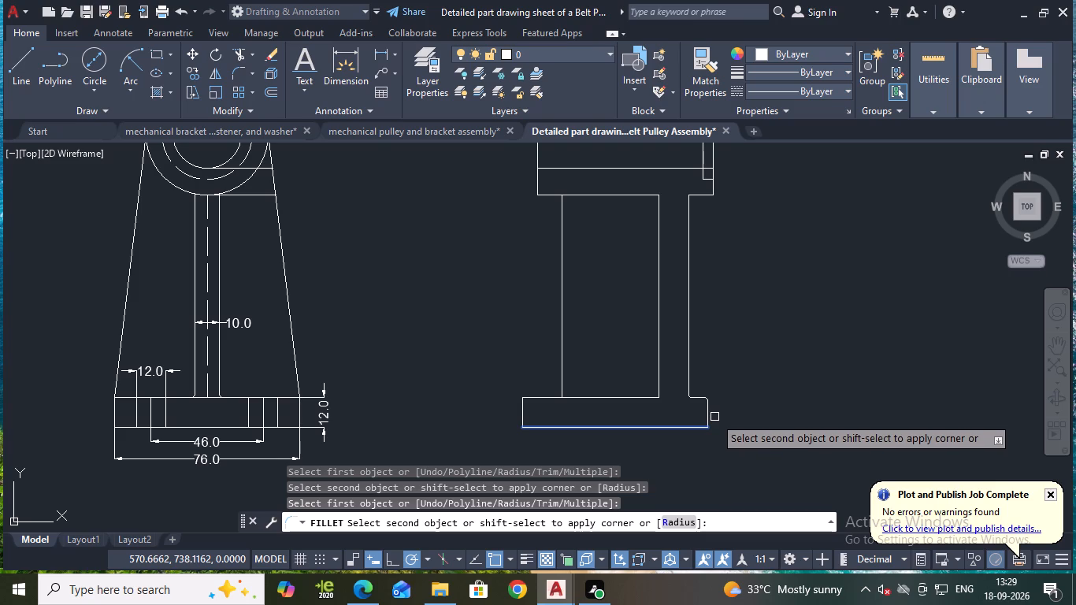
click(711, 418)
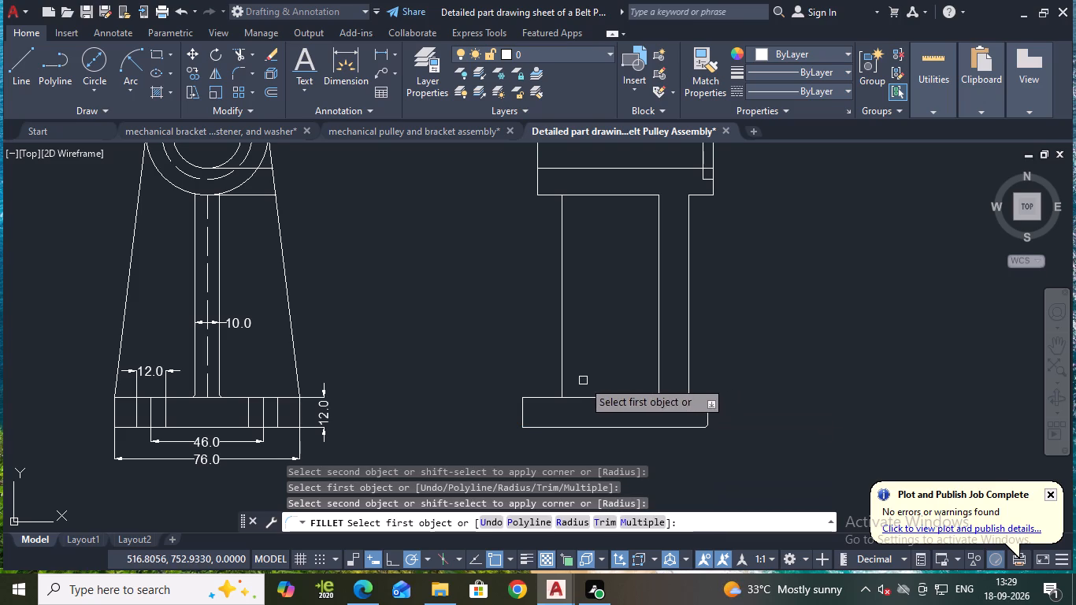
click(543, 401)
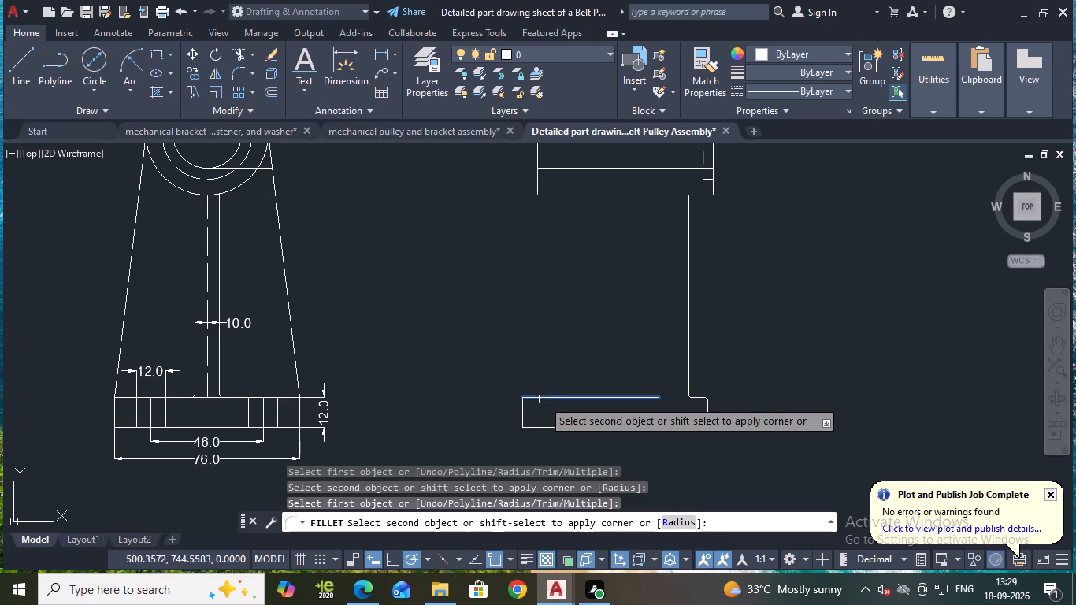
click(564, 385)
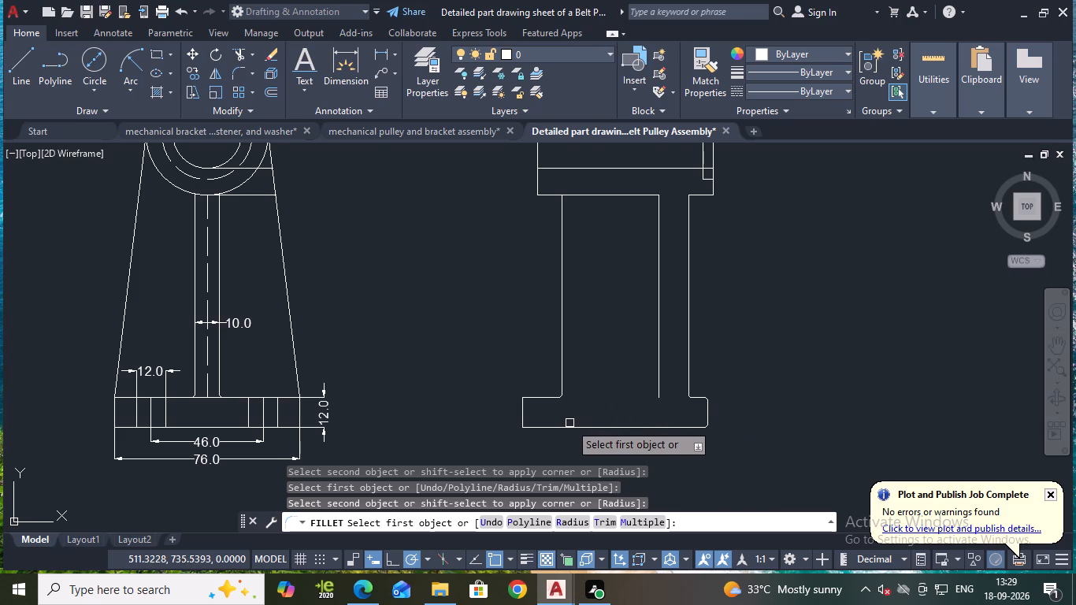
key(Escape)
Extend the base's top edge from the left foot fillet back across to the inner support line.
text(EX)
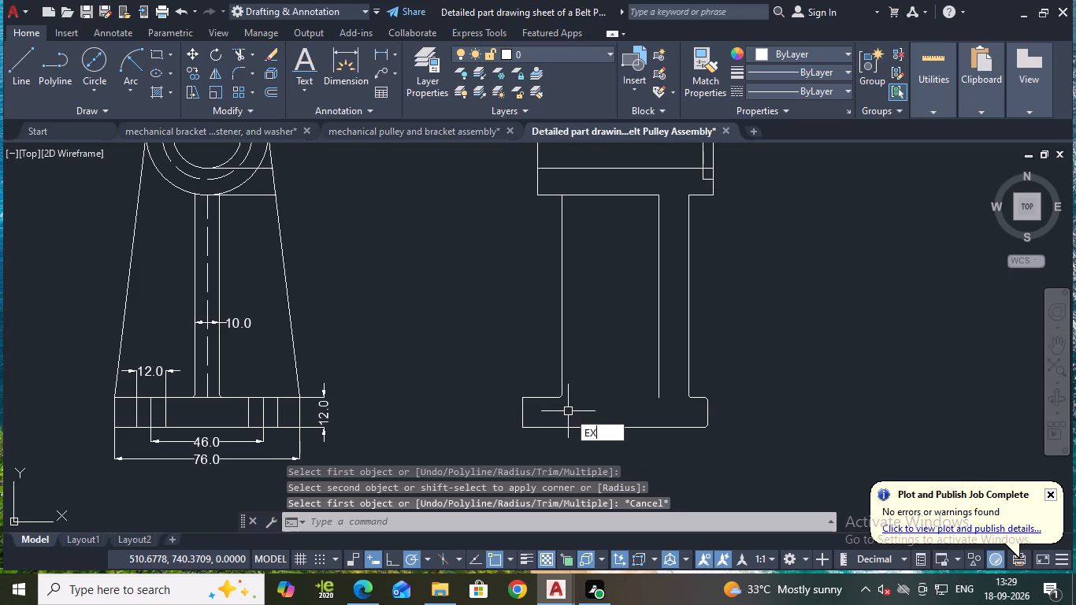
key(Return)
click(546, 396)
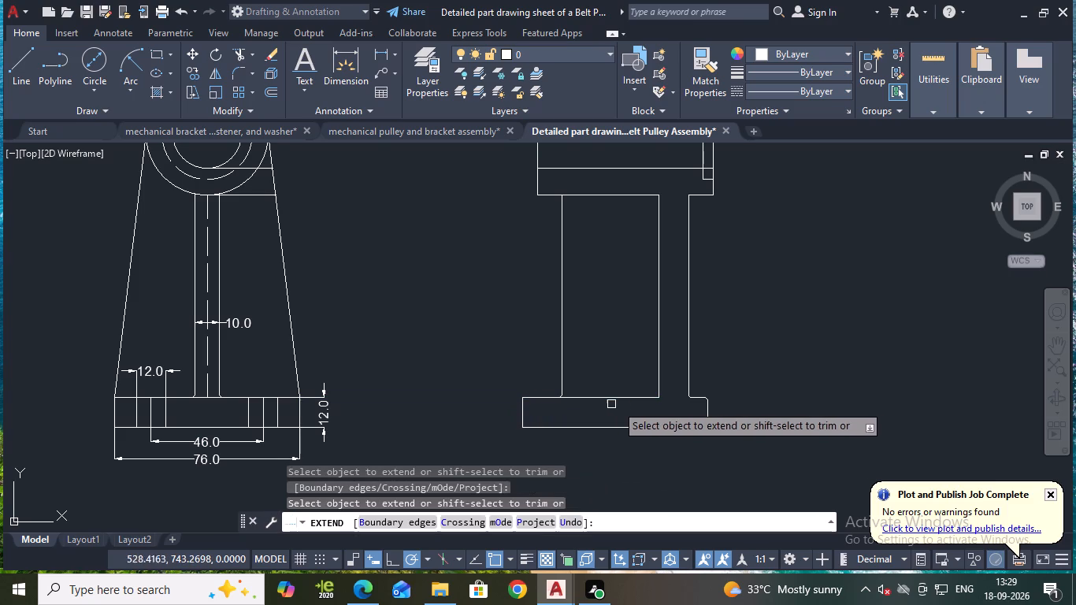
key(Escape)
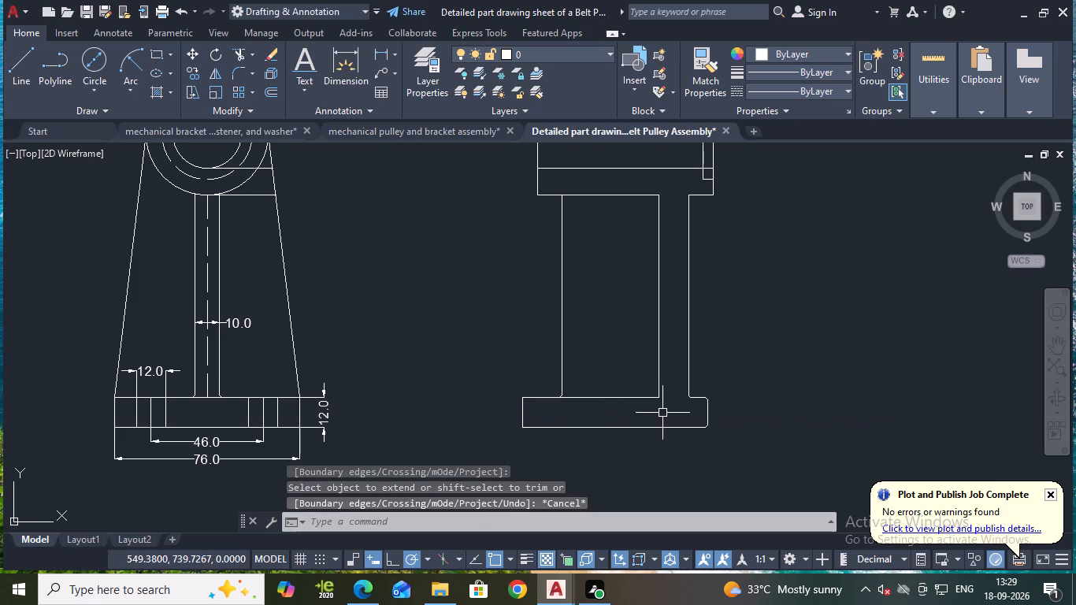
Fillet the leftmost support line with the boss's bottom edge, using radius 2.
key(f)
key(Return)
key(r)
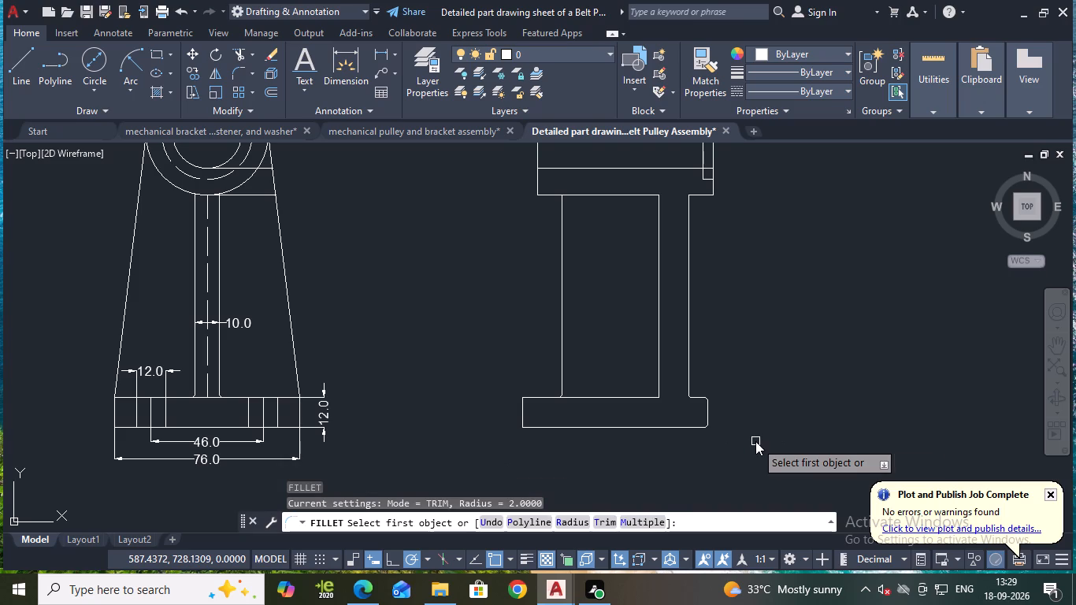
key(Return)
key(Return)
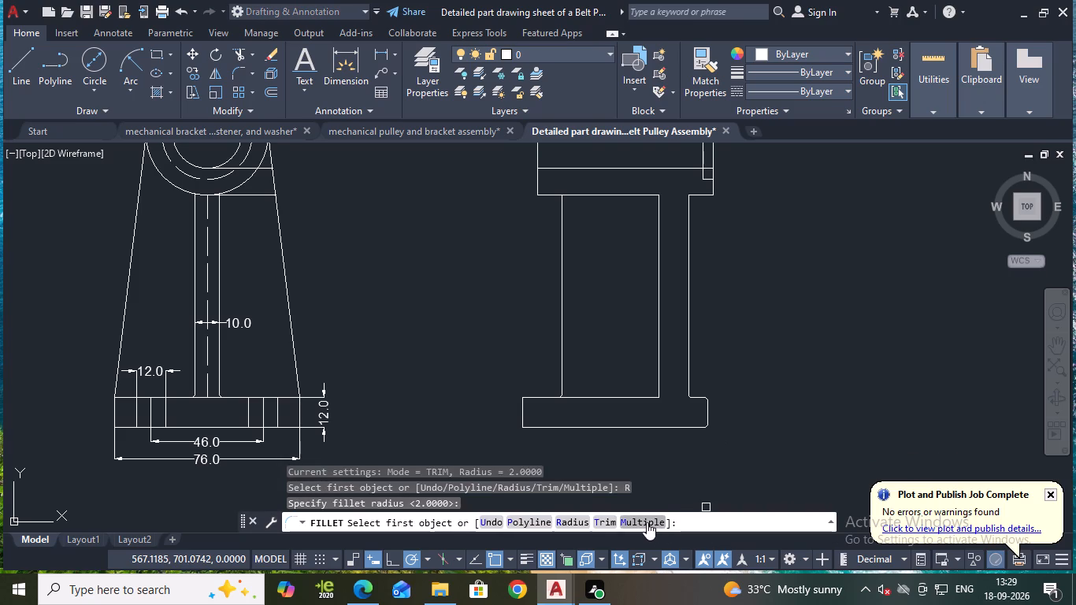
click(646, 521)
middle_drag(772, 262, 783, 373)
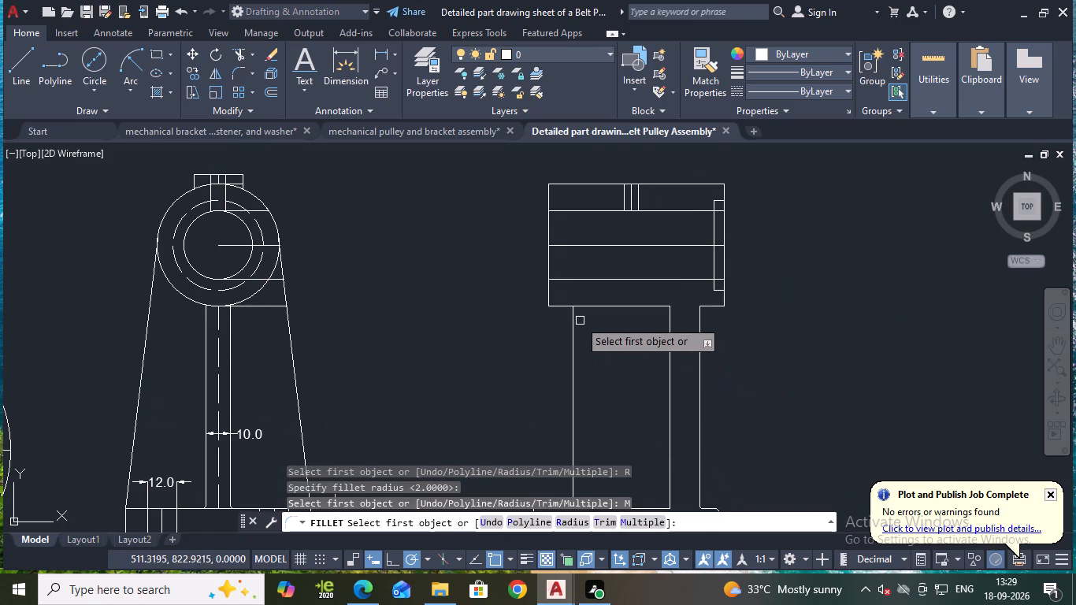
click(569, 314)
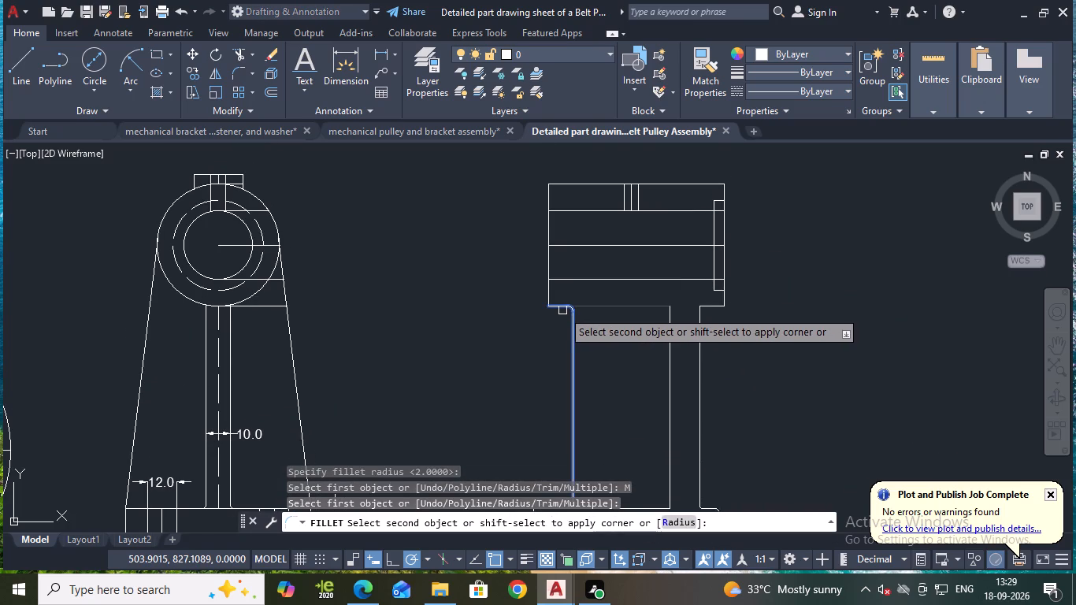
click(562, 310)
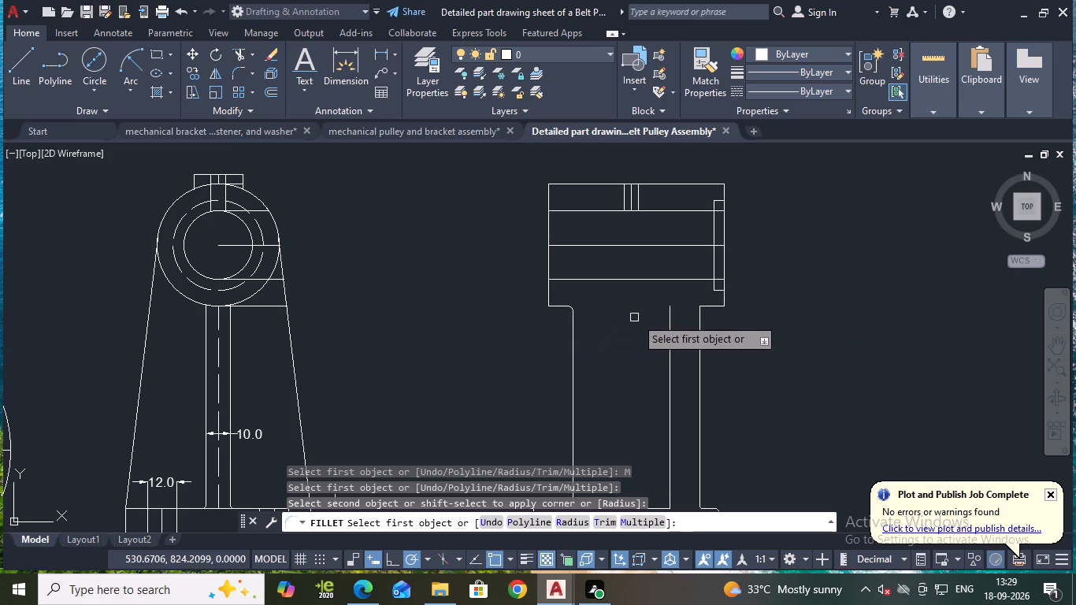
key(Escape)
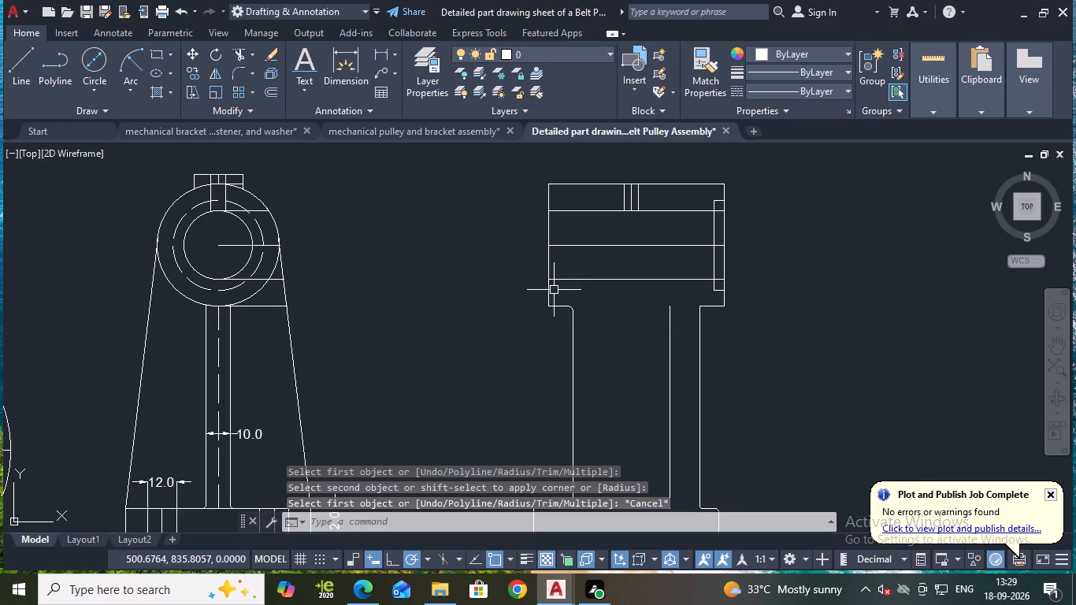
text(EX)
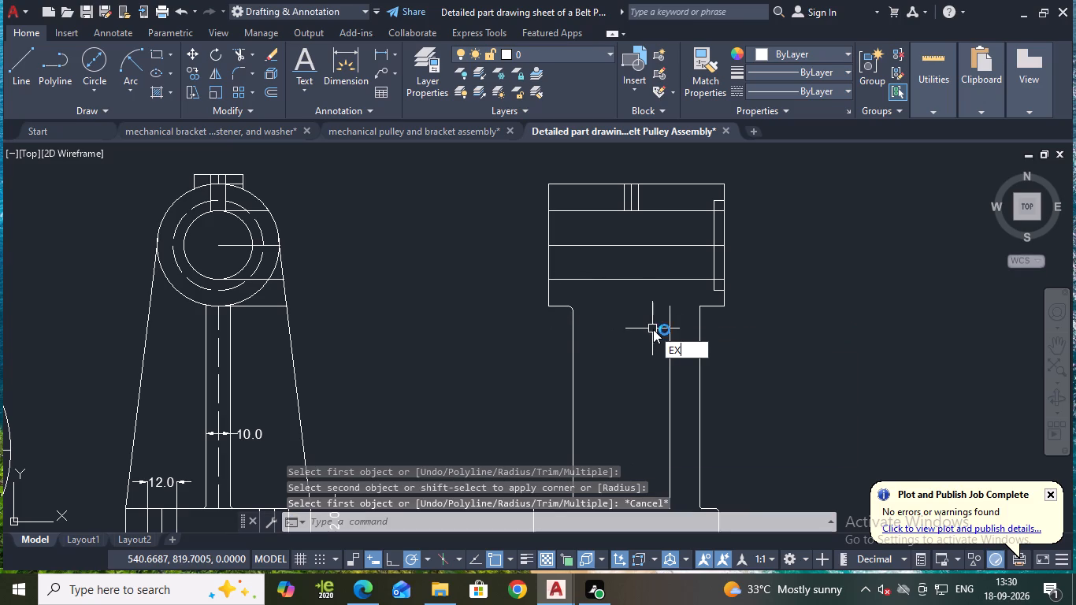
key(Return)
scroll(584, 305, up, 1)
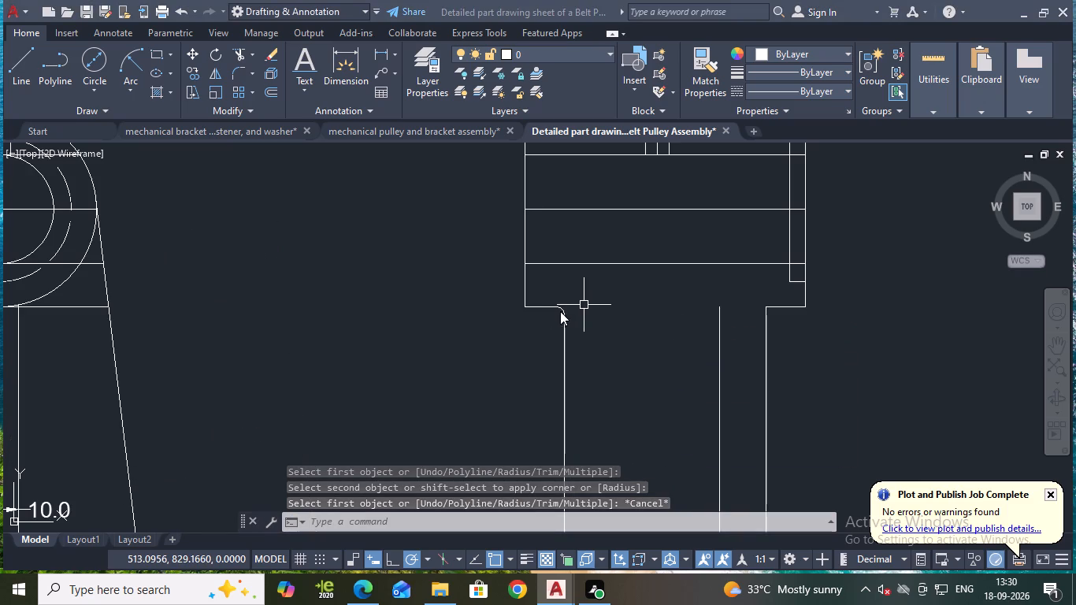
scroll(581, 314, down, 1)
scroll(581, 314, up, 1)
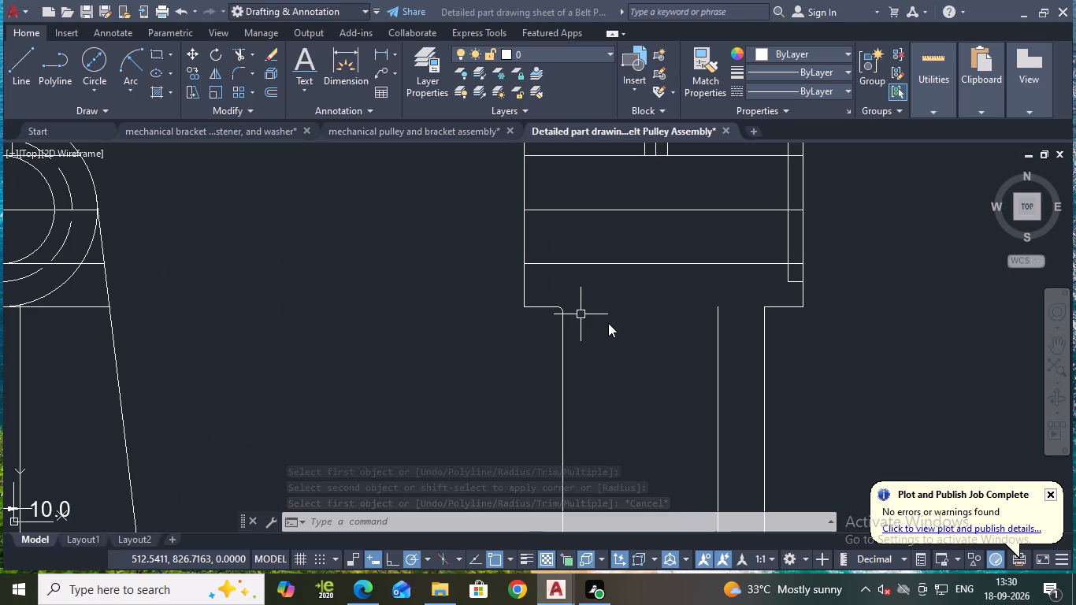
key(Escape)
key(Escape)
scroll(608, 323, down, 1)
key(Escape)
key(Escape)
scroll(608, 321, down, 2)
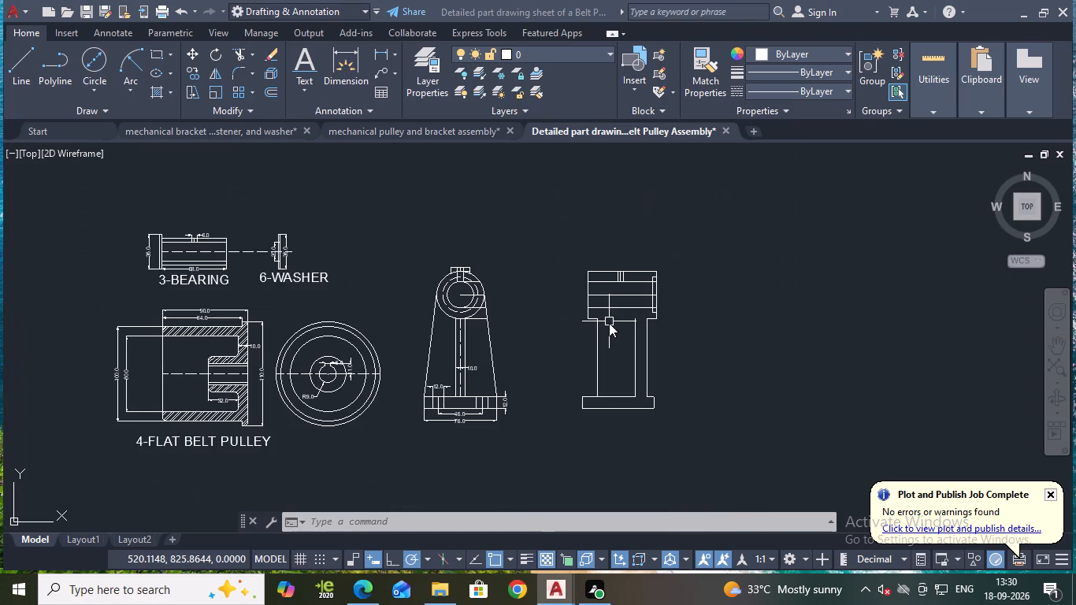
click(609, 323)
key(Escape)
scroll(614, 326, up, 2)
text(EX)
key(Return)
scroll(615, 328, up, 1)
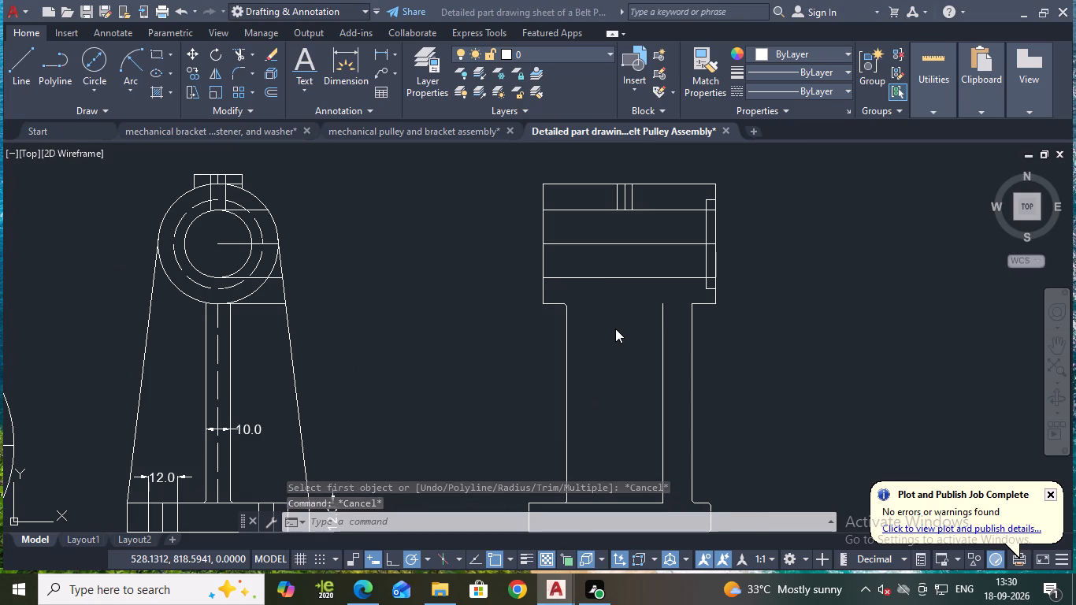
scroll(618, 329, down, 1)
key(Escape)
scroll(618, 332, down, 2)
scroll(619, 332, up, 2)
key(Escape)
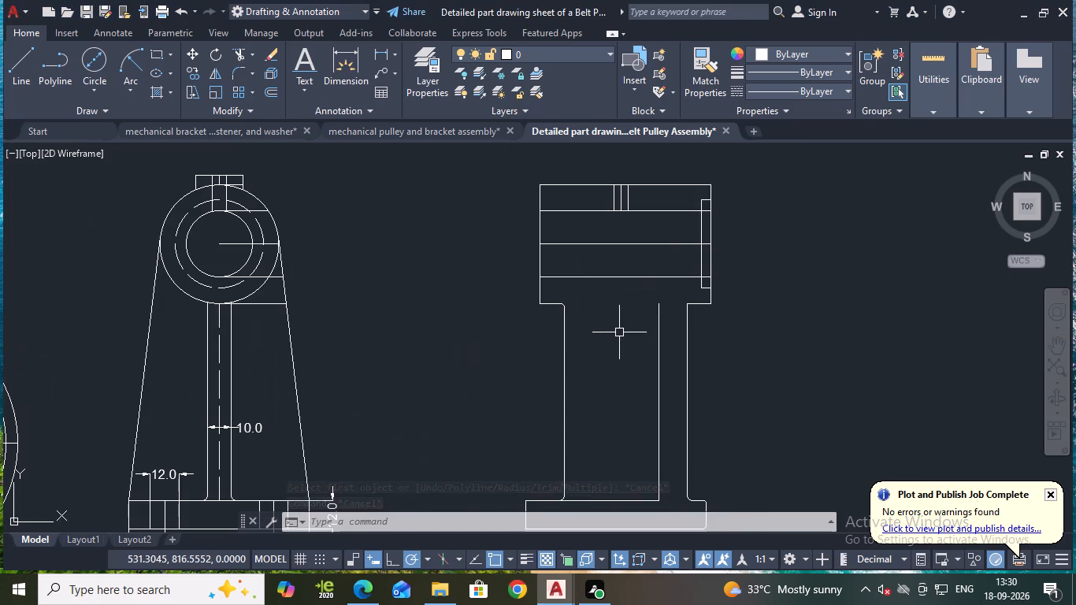
Extend the boss's bottom edge from the left support fillet across to the inner support line in the second bracket view.
key(e)
key(x)
key(Return)
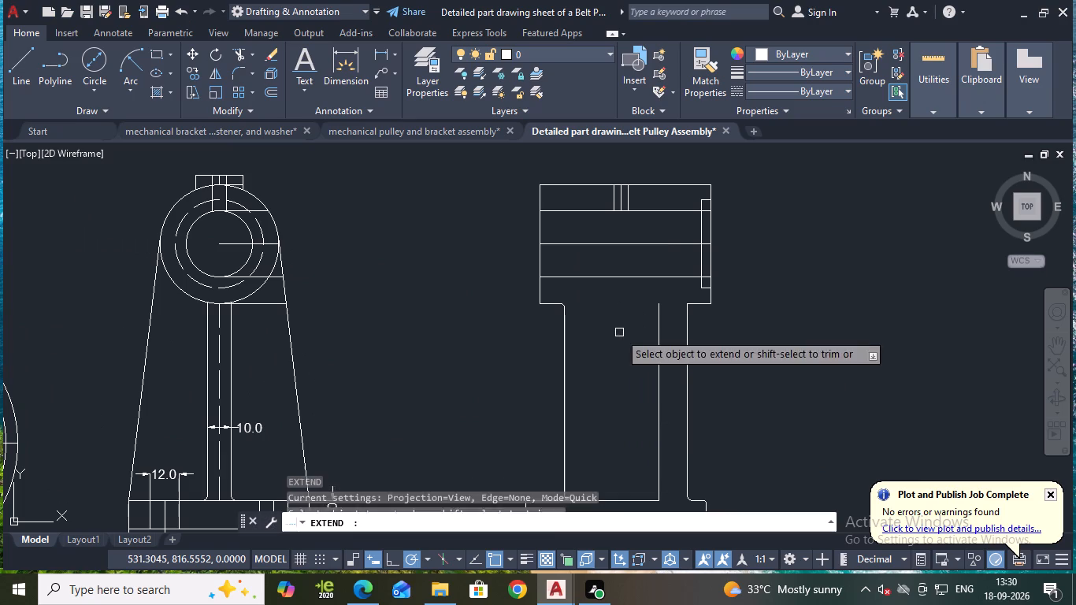
click(555, 302)
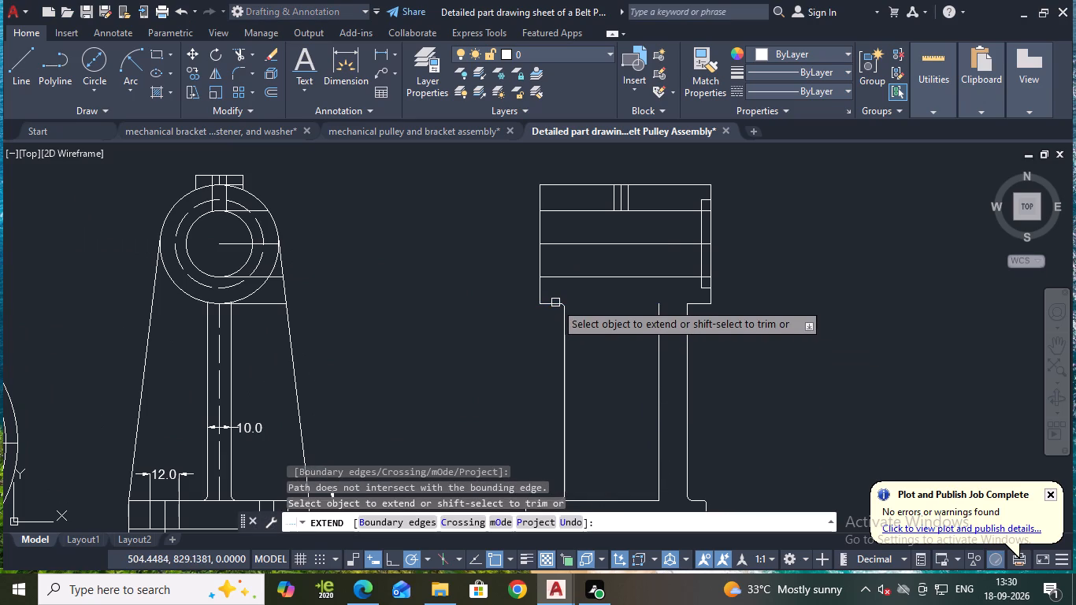
click(552, 302)
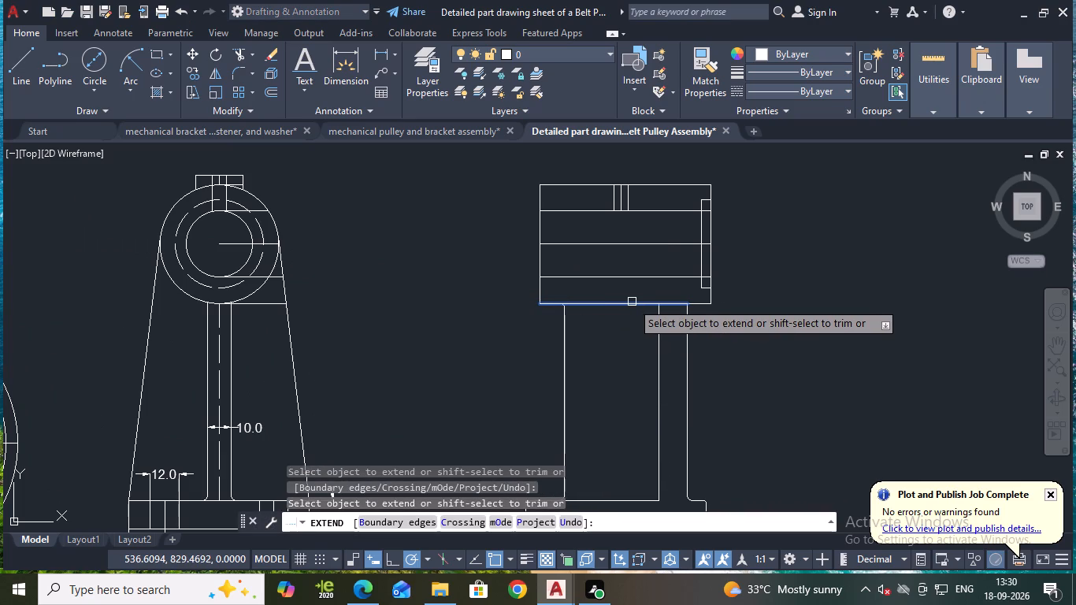
key(Escape)
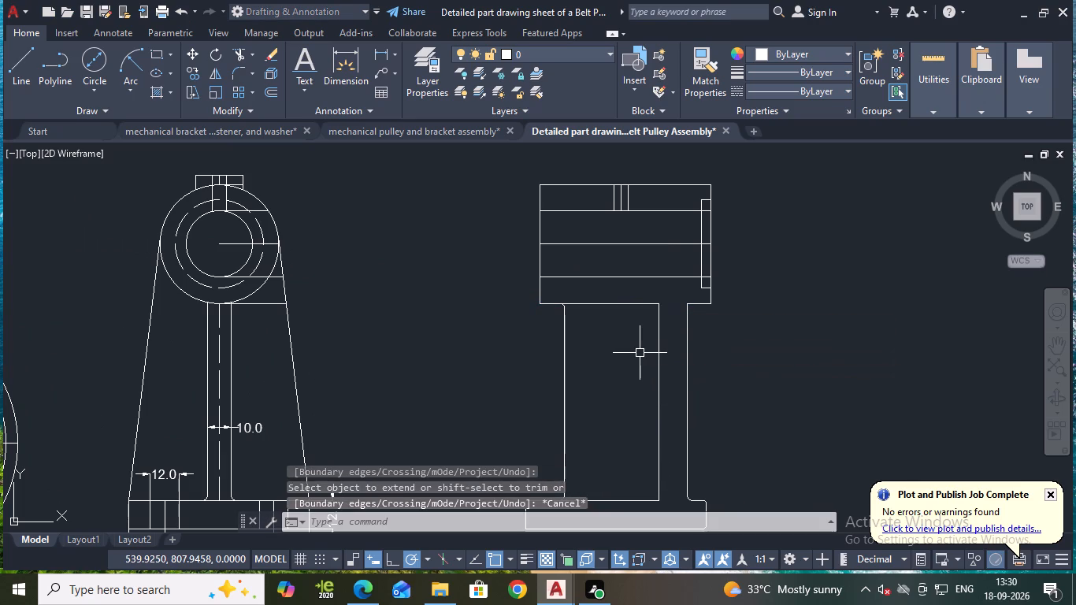
Fillet the inner support line with the boss's bottom edge and with the base's top edge, using radius 2.
key(f)
key(Return)
key(r)
key(Return)
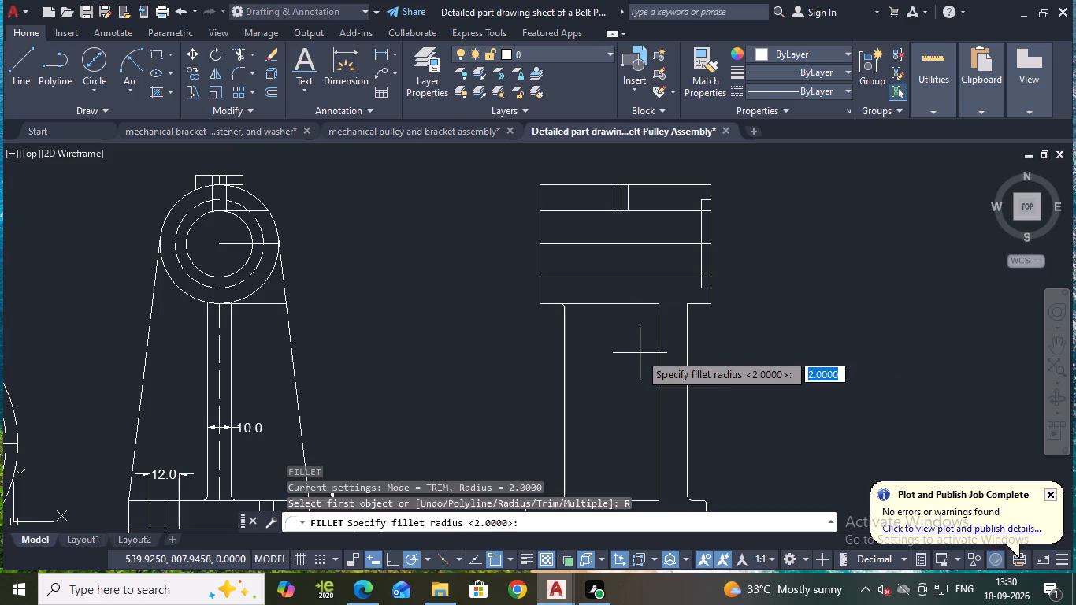
key(Return)
click(647, 304)
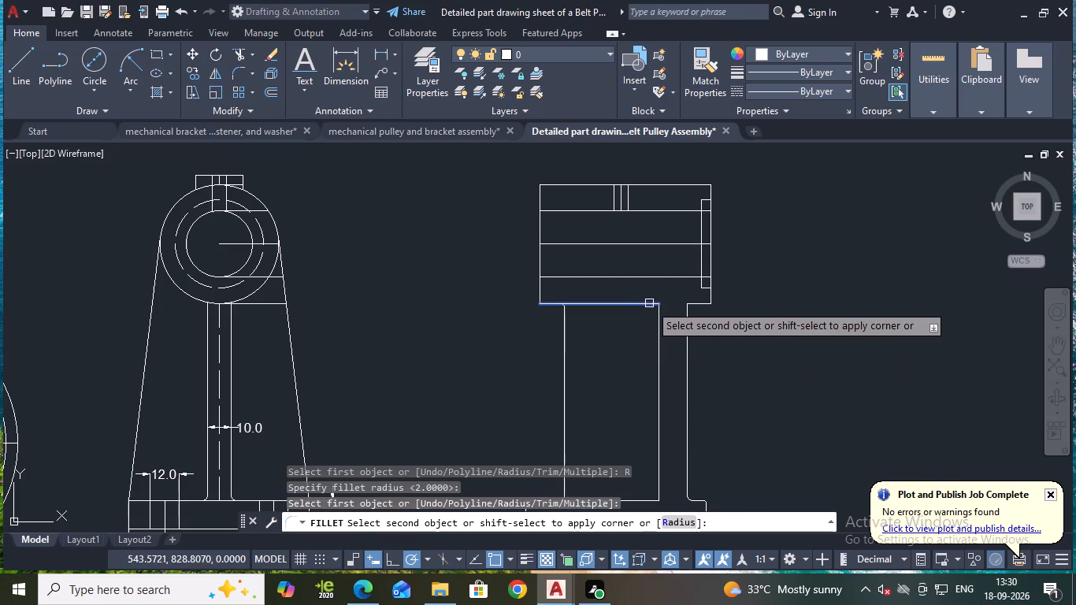
click(656, 311)
scroll(728, 302, down, 1)
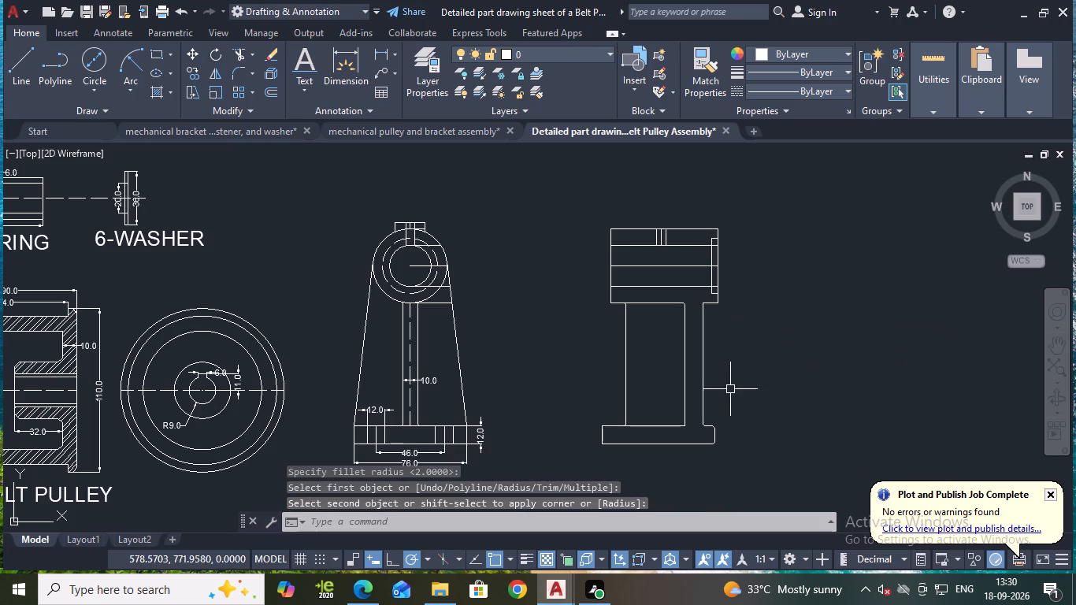
key(space)
click(666, 429)
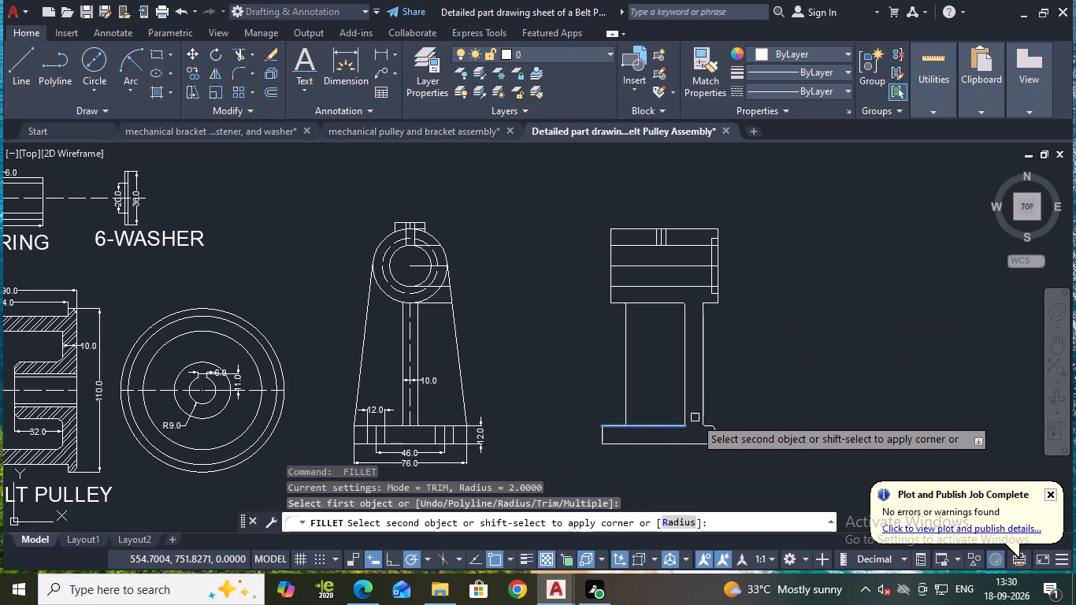
click(683, 417)
Fillet the boss's two top corners and its bottom-right corner in the second bracket view, using radius 2.
middle_drag(758, 356, 752, 437)
scroll(756, 354, up, 1)
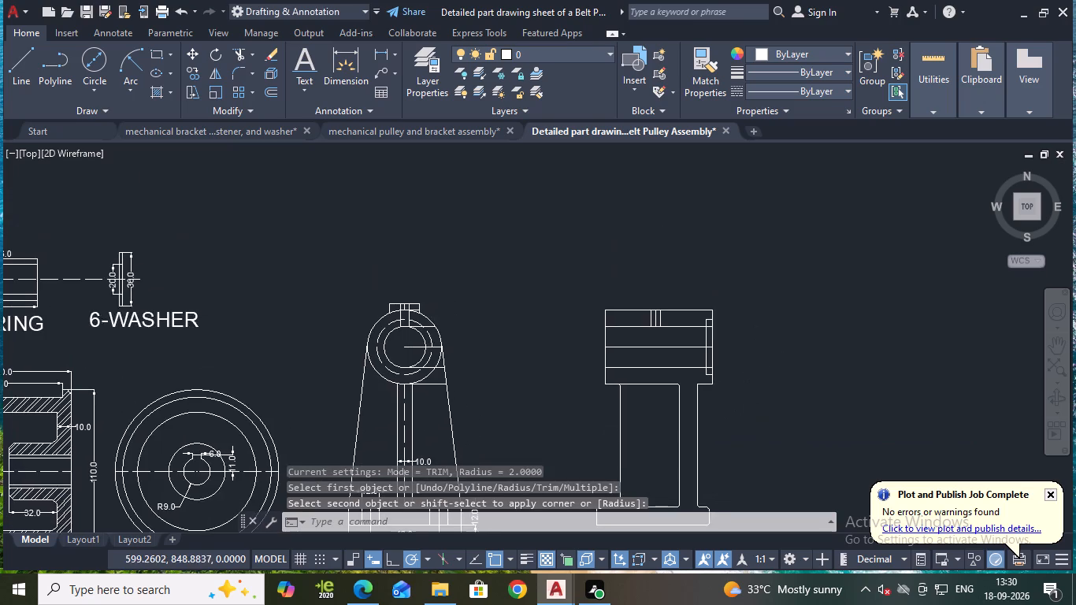
key(space)
click(515, 296)
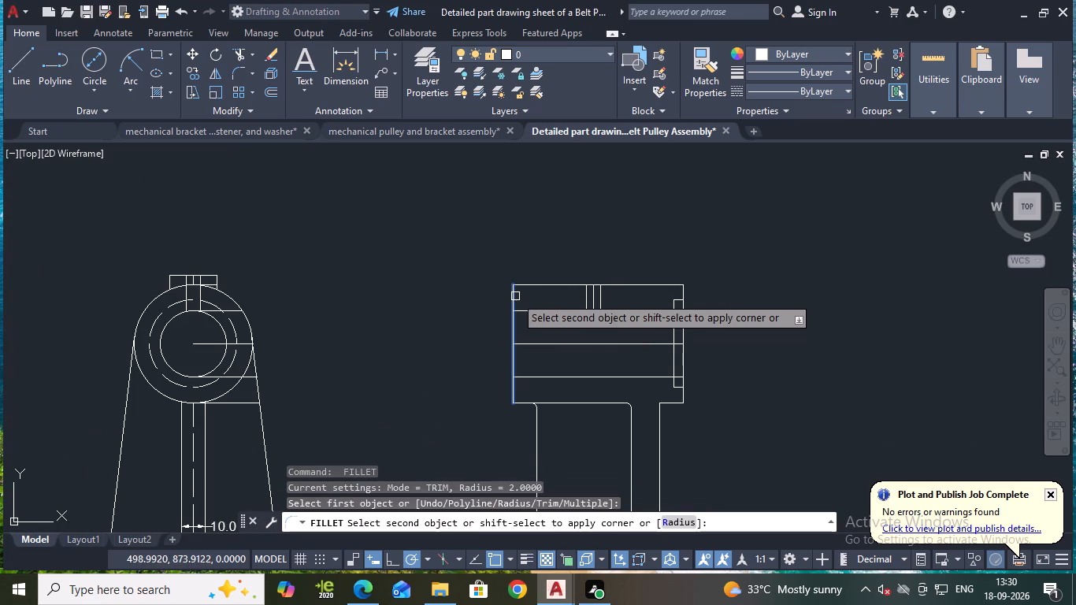
click(524, 288)
key(space)
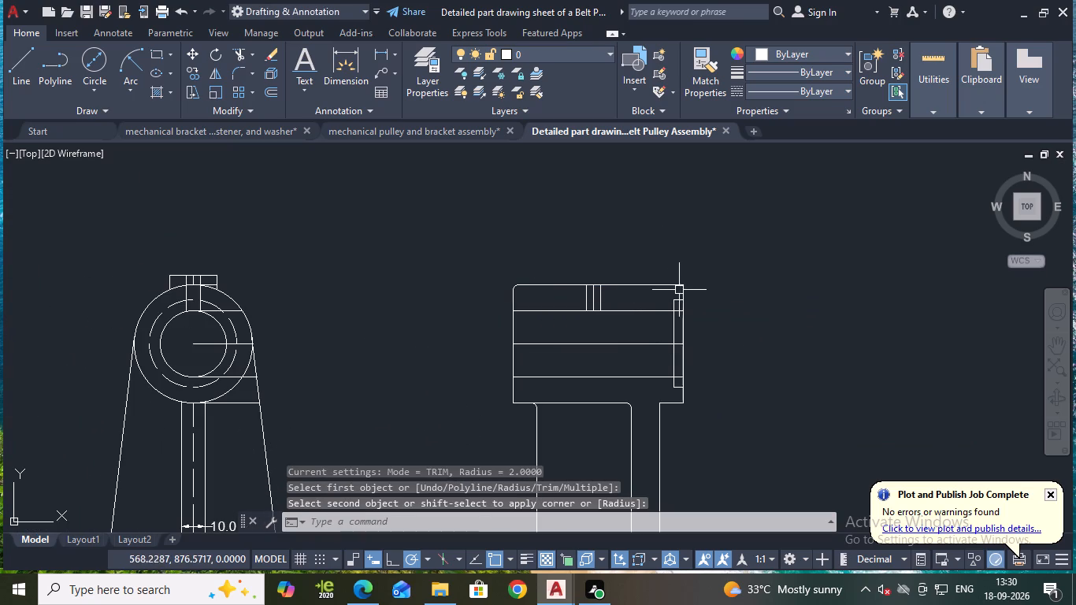
click(666, 284)
click(684, 293)
scroll(703, 422, up, 2)
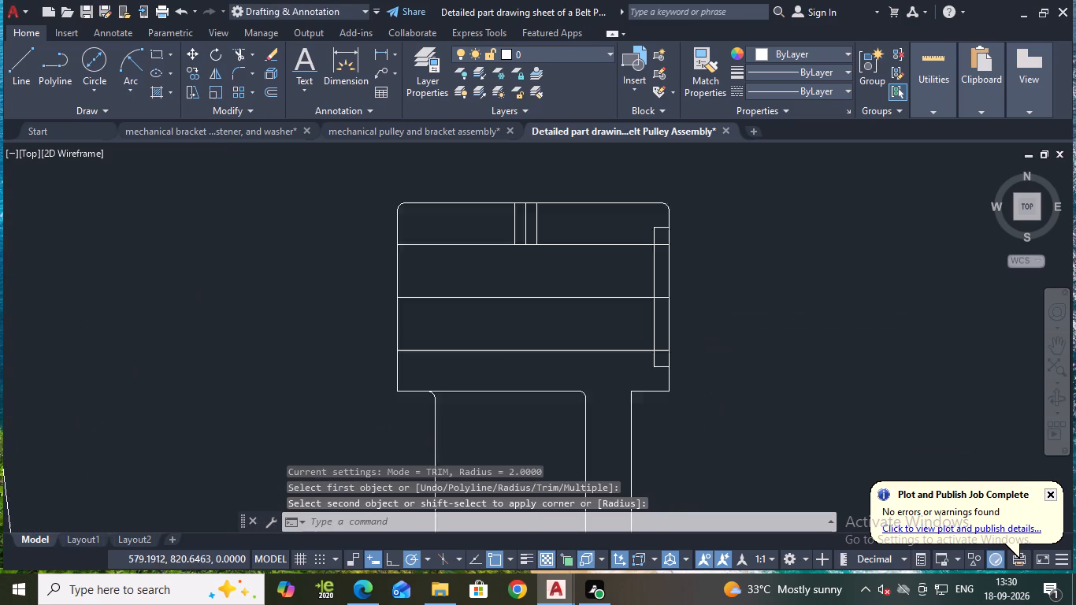
key(space)
click(631, 372)
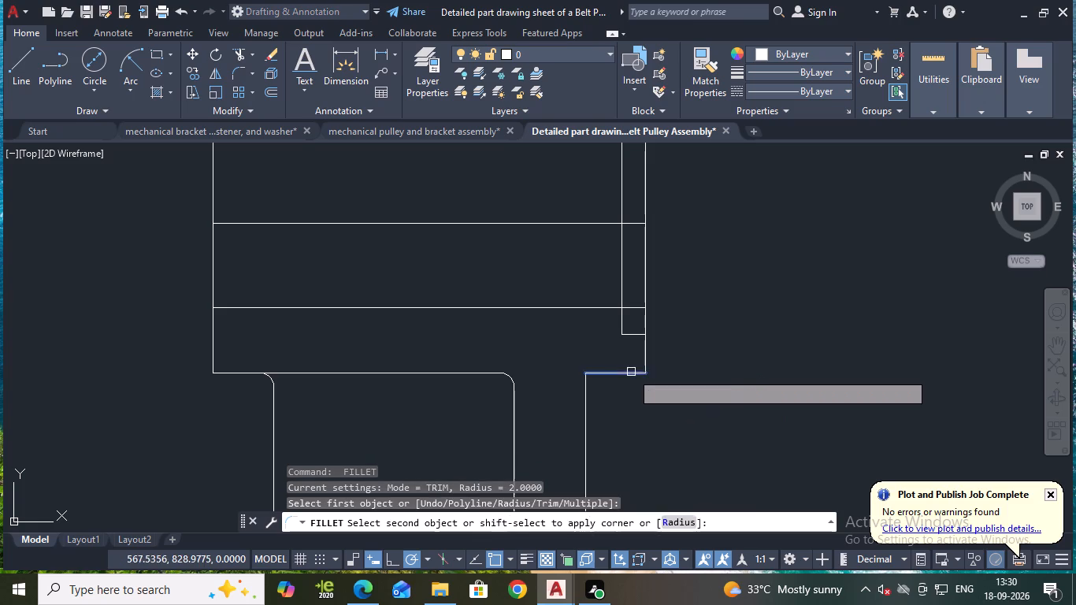
click(645, 366)
scroll(673, 346, down, 1)
key(Escape)
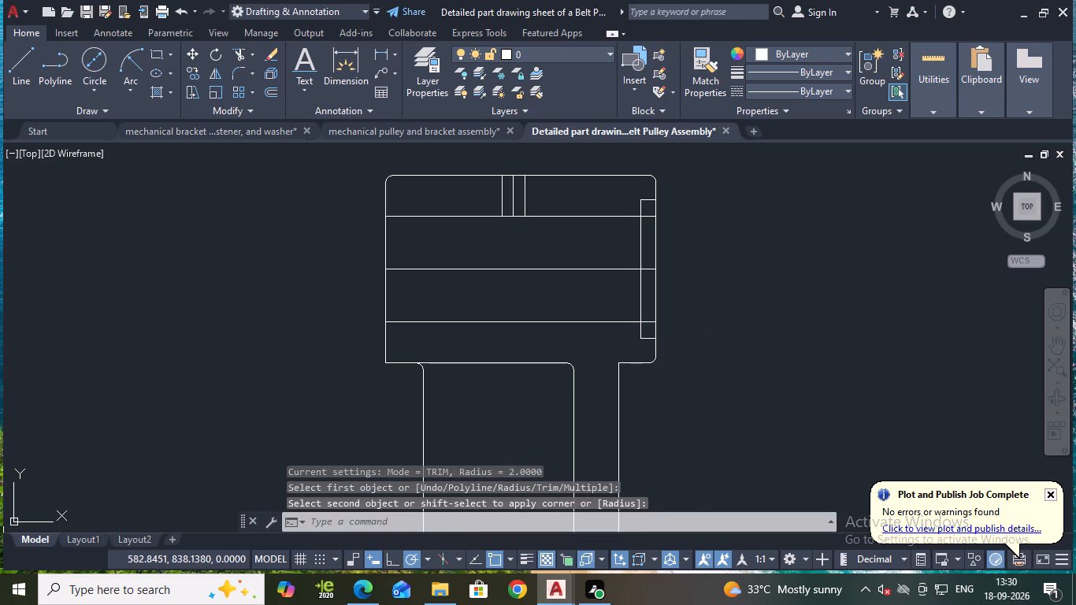
Save the drawing.
key(ctrl+s)
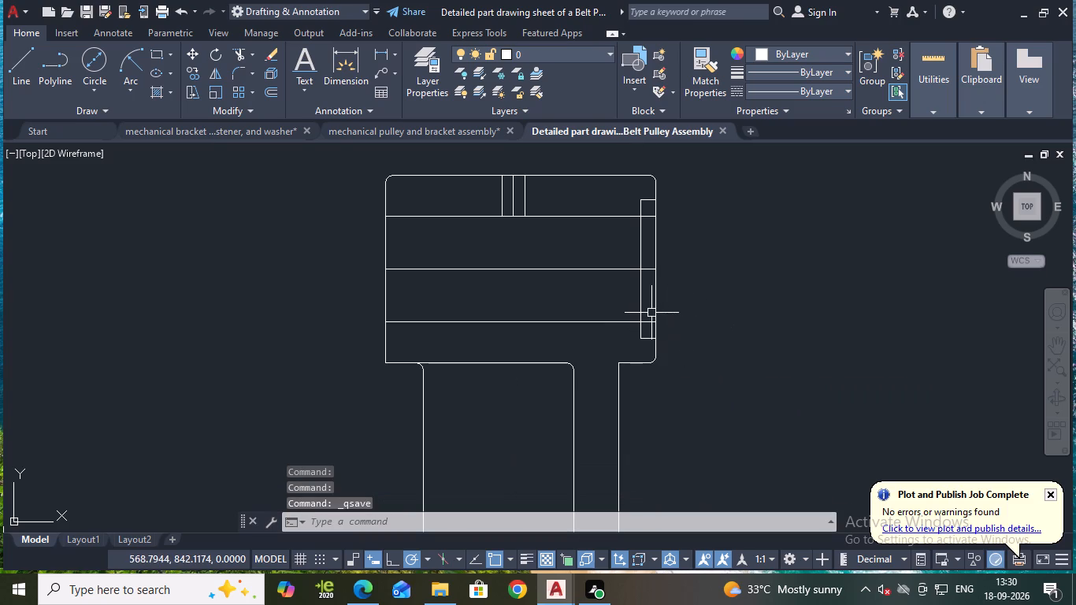
Hatch the second bracket view's cut areas: the boss wall either side of the top hole, and the connected lower wall, web and base.
scroll(603, 312, down, 2)
middle_drag(691, 333, 682, 329)
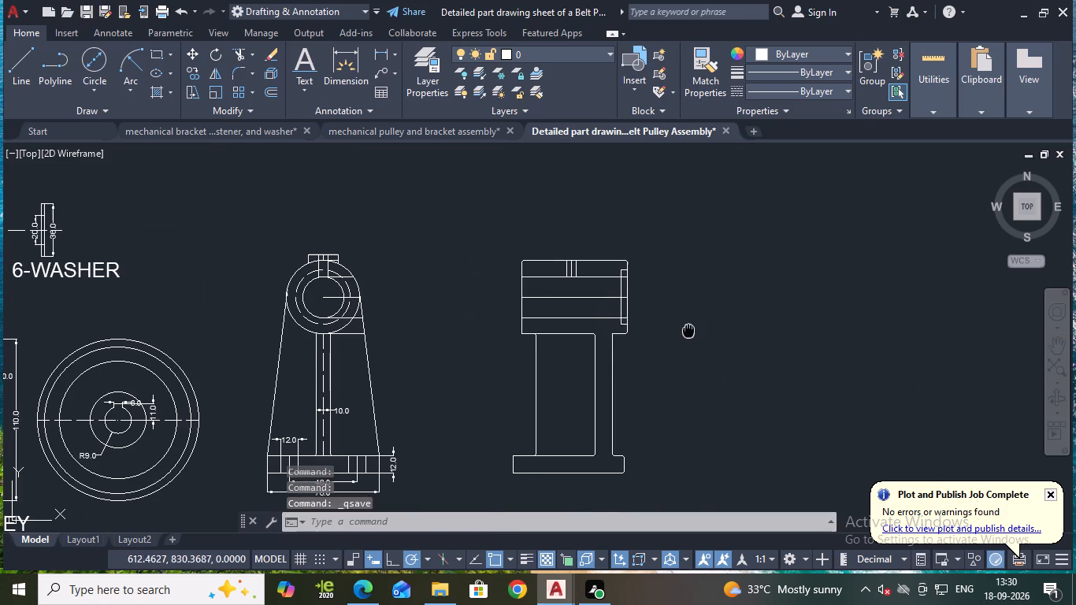
click(155, 95)
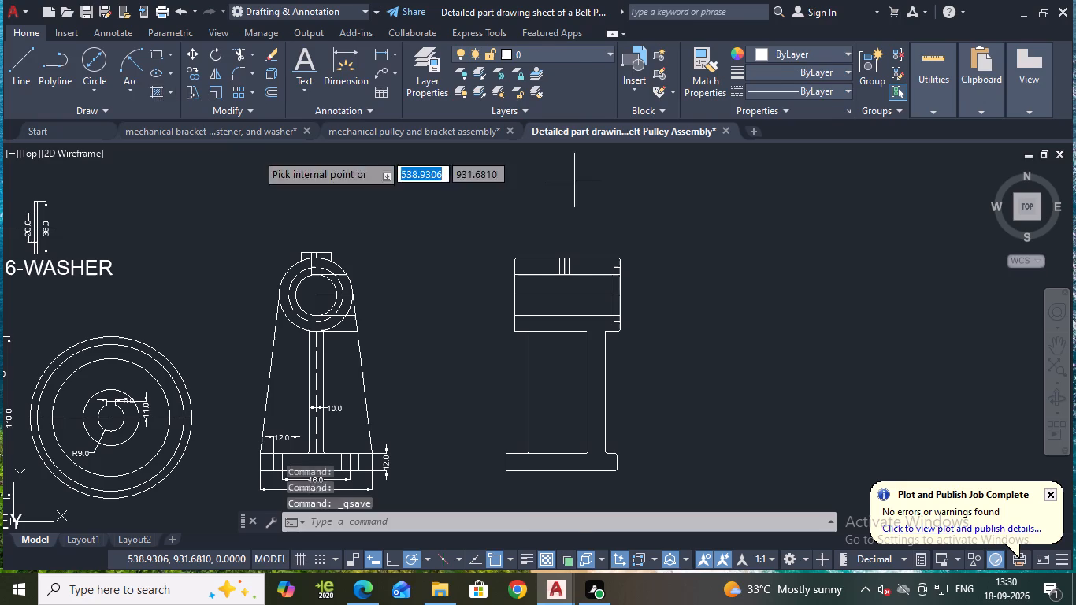
click(546, 269)
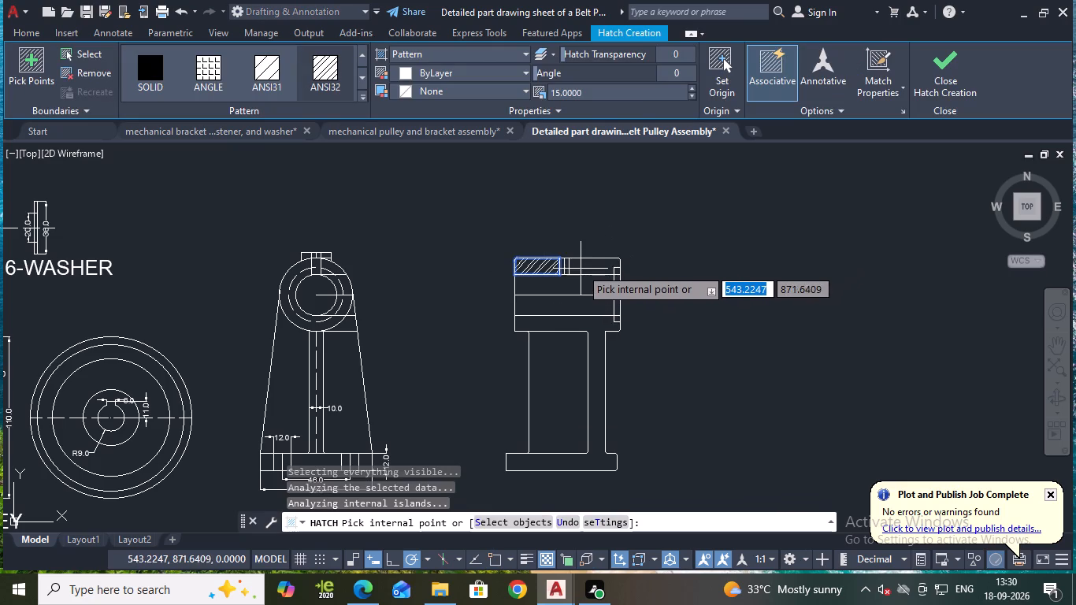
click(581, 266)
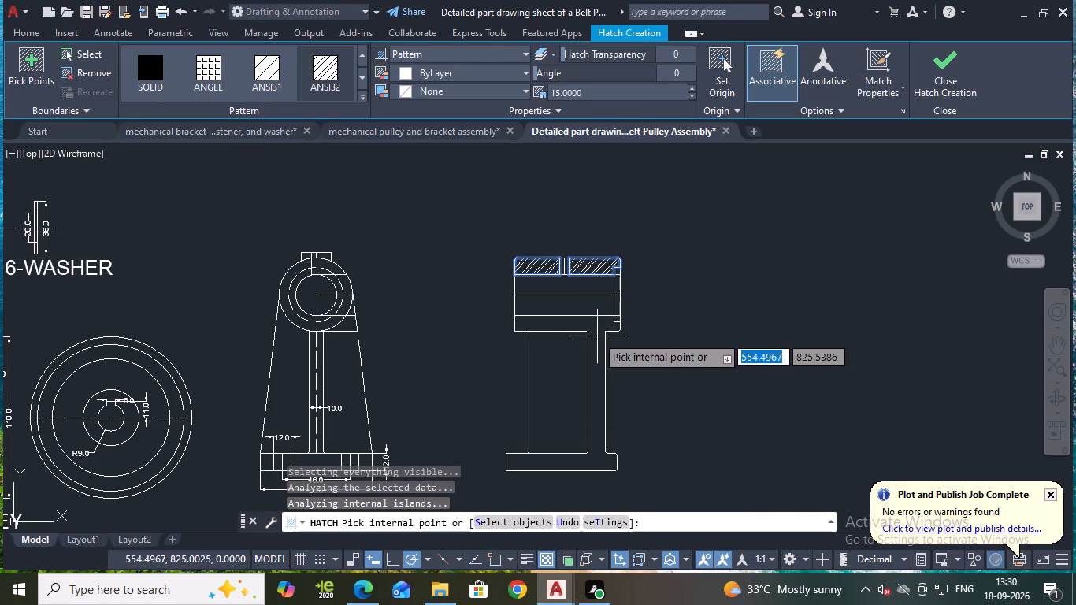
click(596, 334)
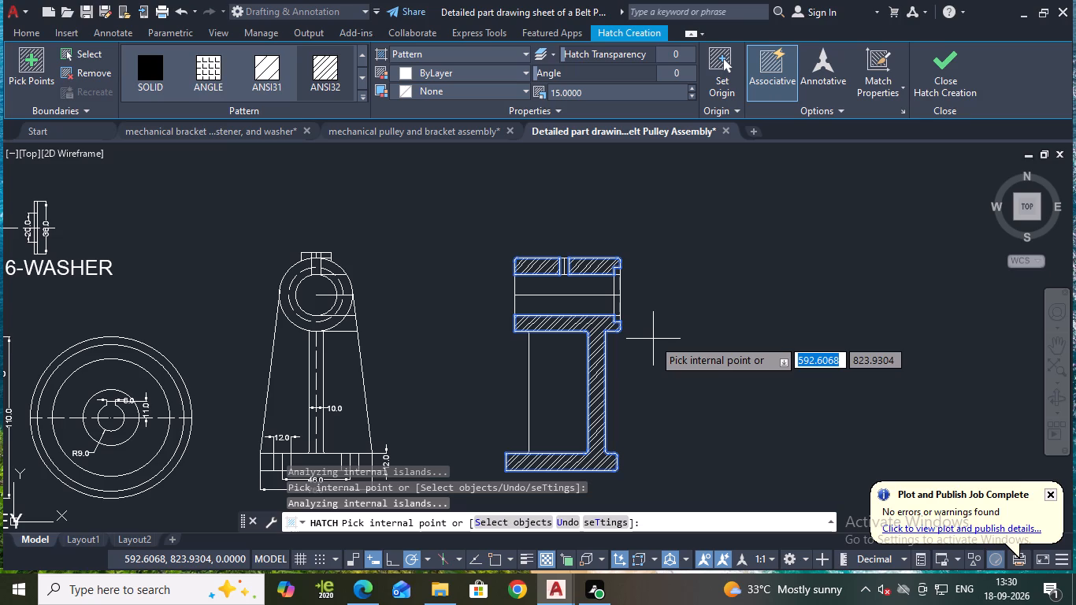
key(Escape)
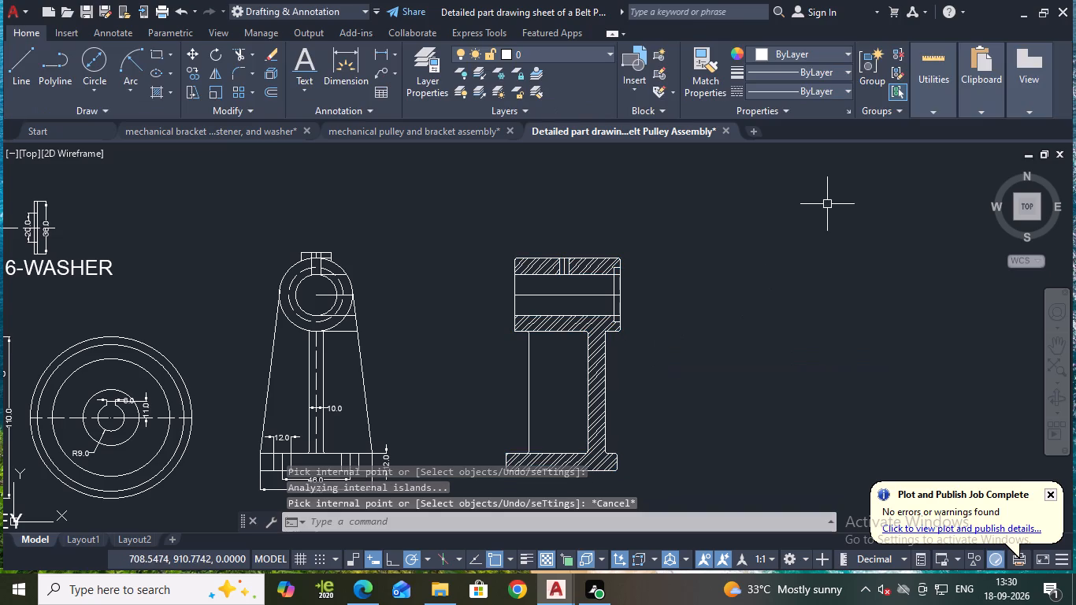
key(Escape)
Save the drawing.
middle_drag(738, 310, 703, 284)
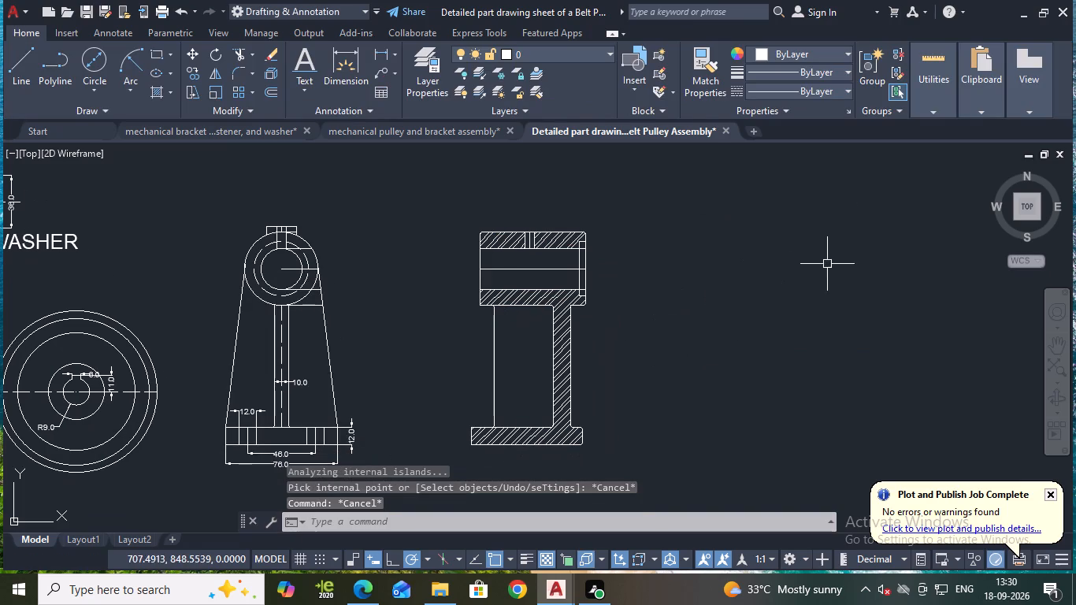
key(ctrl+s)
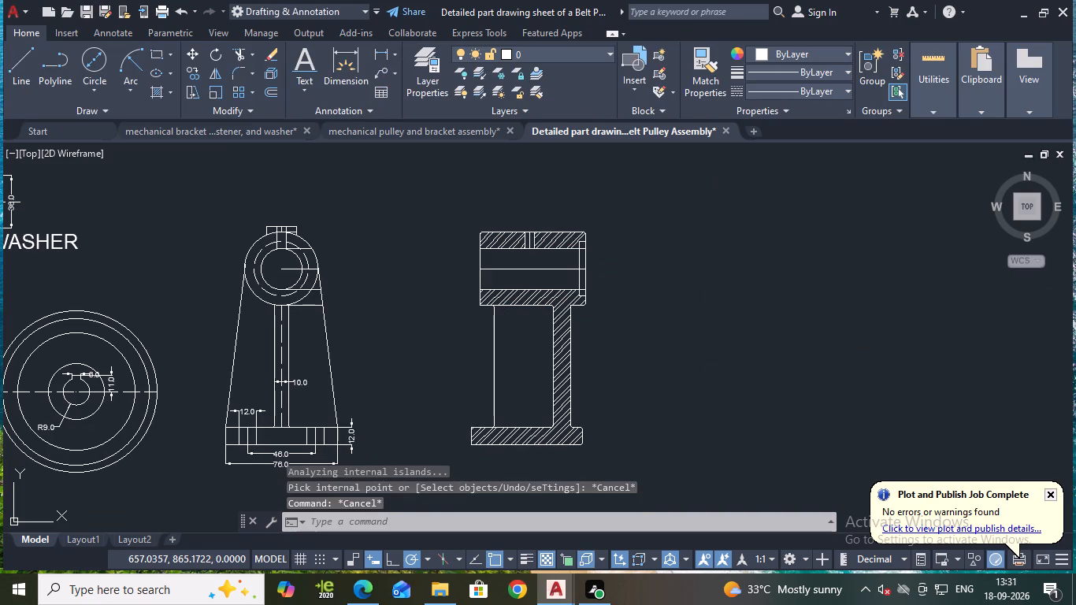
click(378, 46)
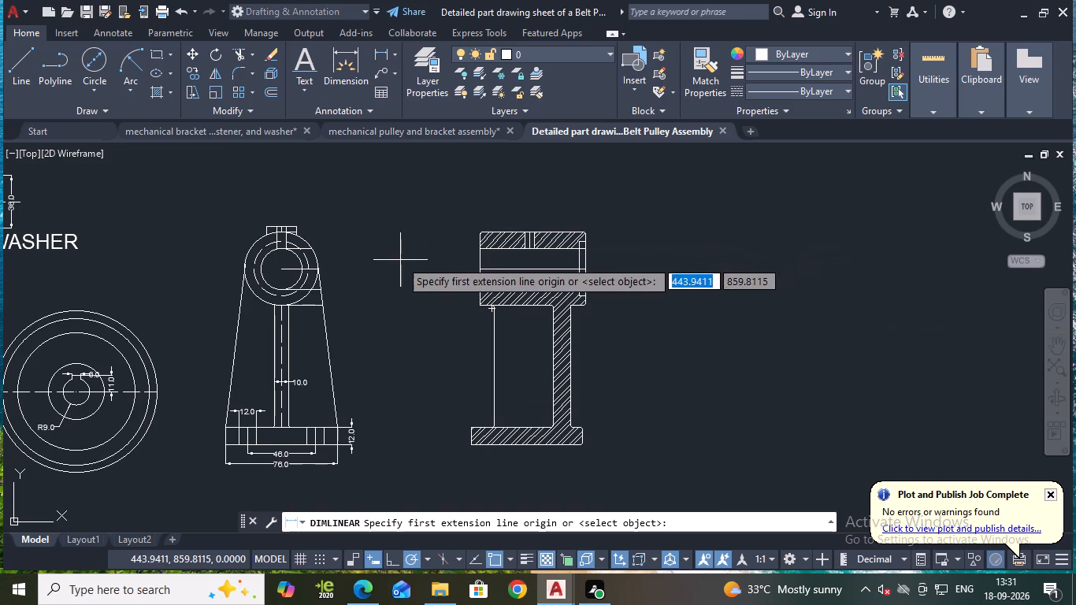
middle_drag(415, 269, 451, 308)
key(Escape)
Erase the three horizontal projection lines at the front view's bore top, bore bottom and boss bottom.
click(351, 346)
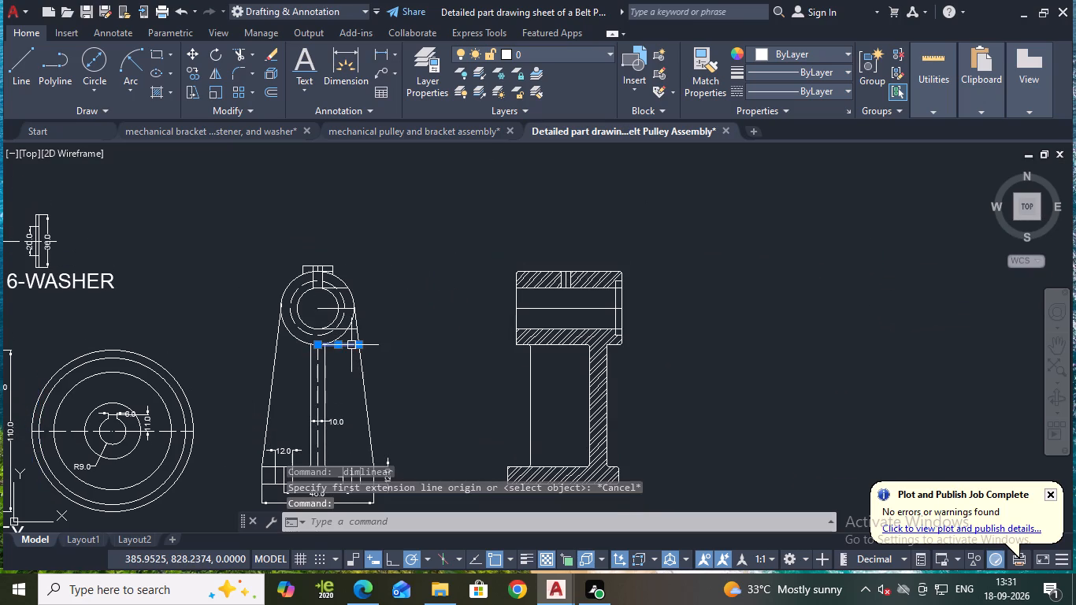
click(343, 329)
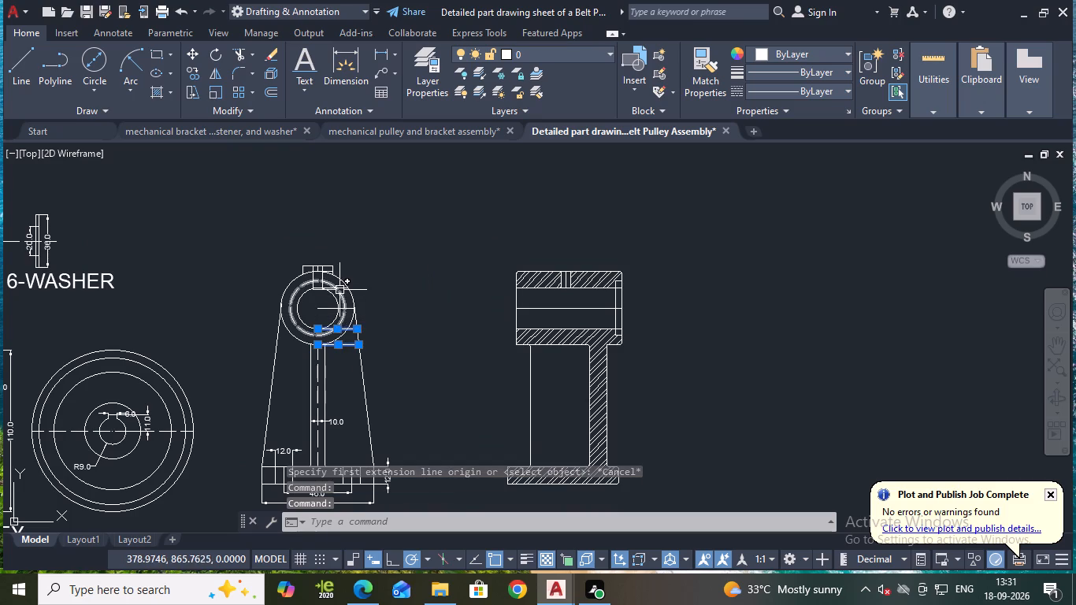
click(339, 289)
key(e)
key(Return)
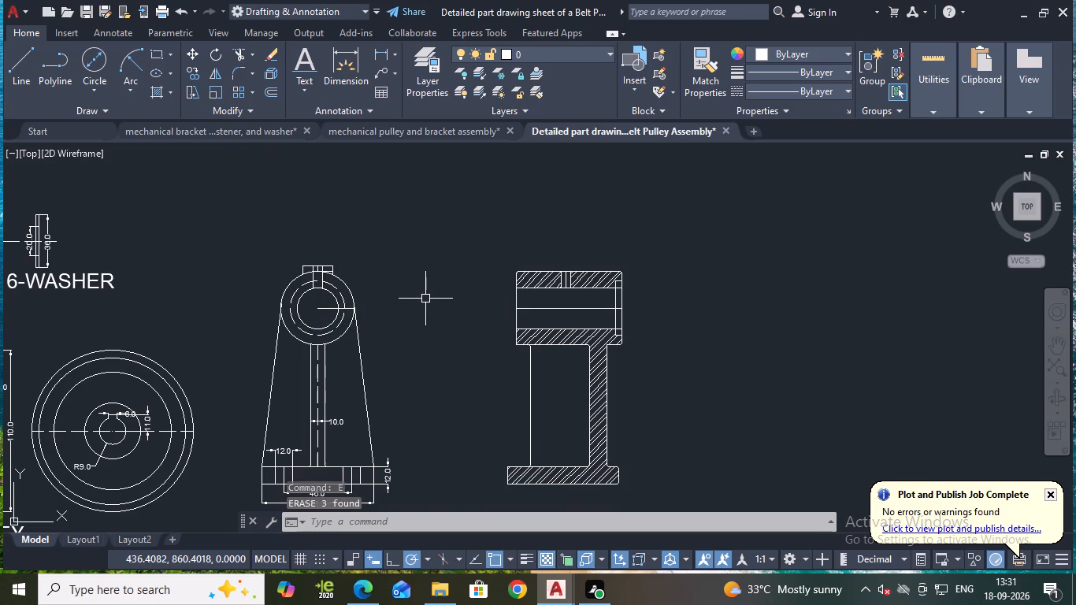
Erase the short horizontal line at the front view's bore centre and the horizontal line through the section view's bore.
click(558, 309)
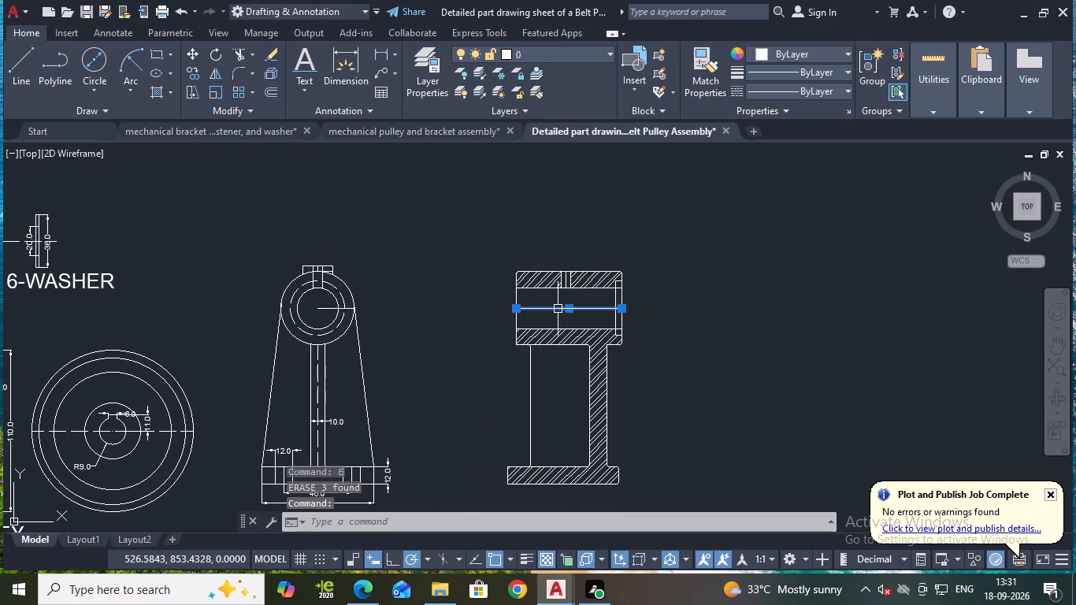
click(321, 311)
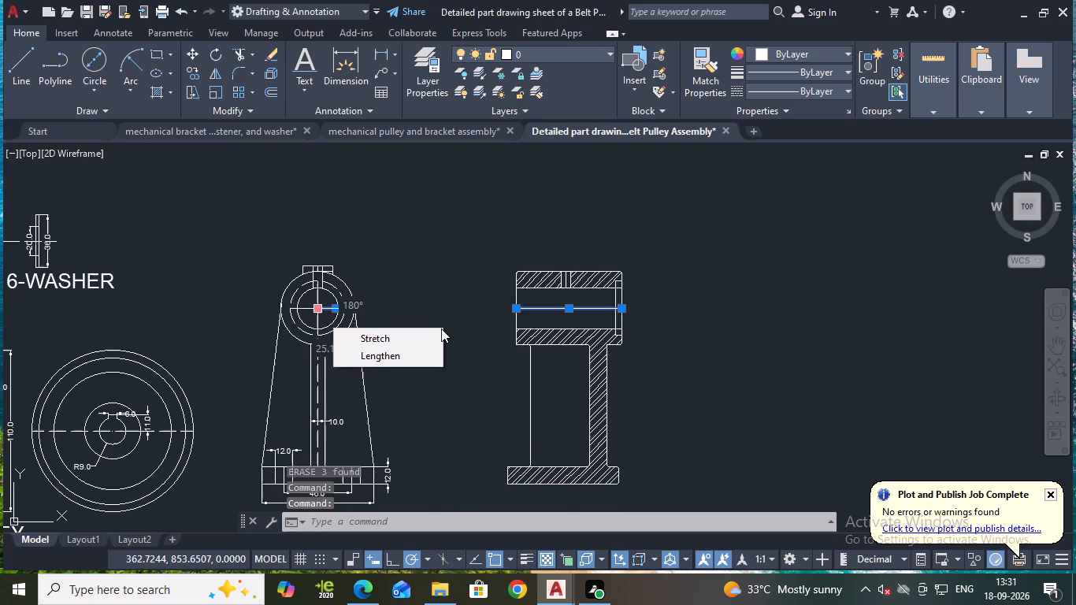
key(e)
key(Return)
key(Escape)
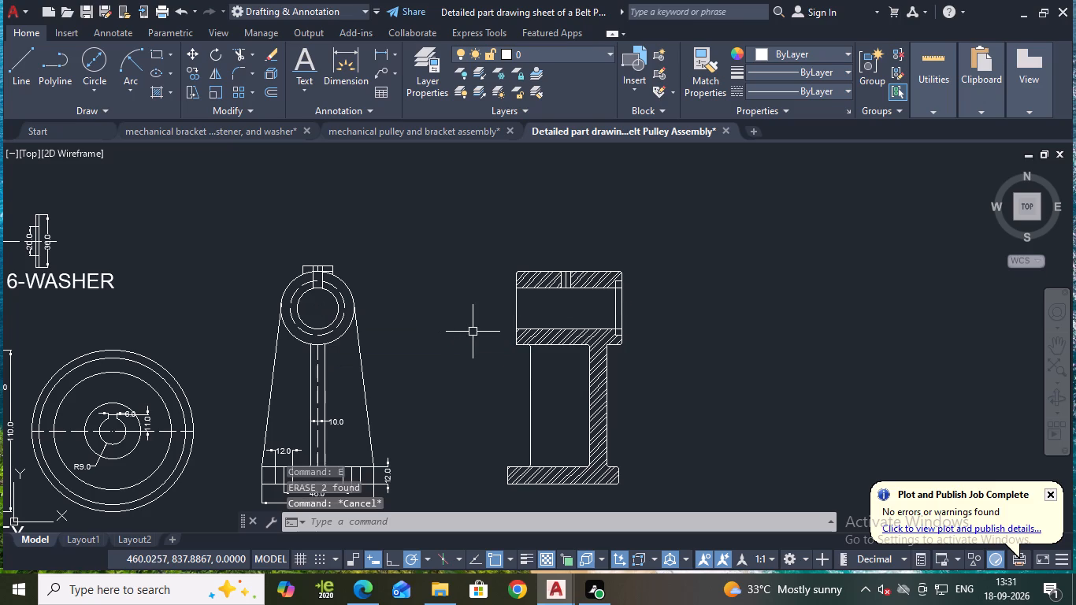
Draw a horizontal line about 240 units long from the front view's bore centre through and beyond the section view's boss.
click(11, 67)
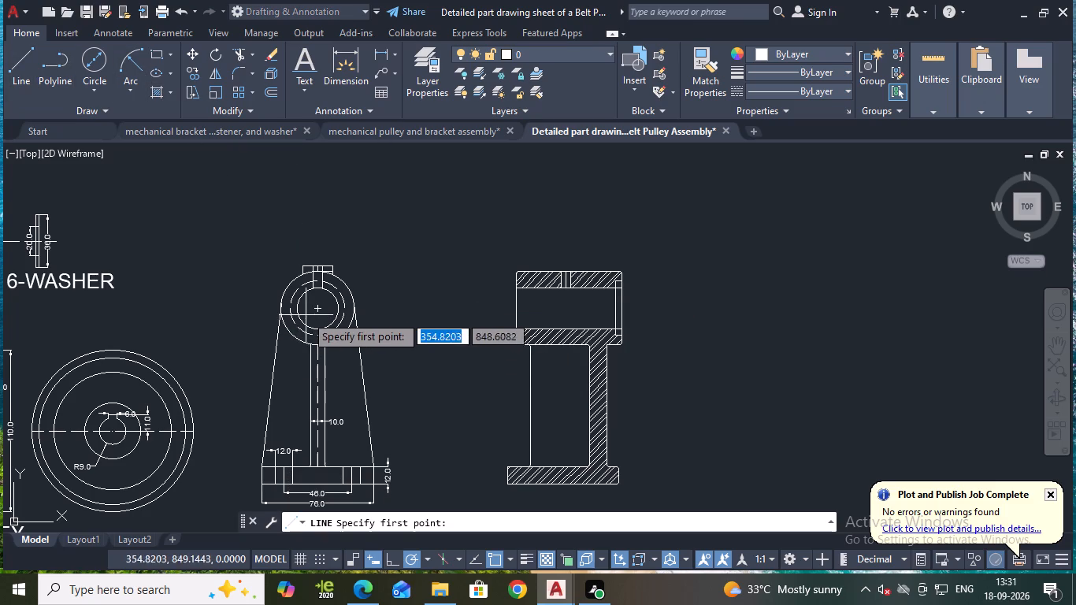
click(316, 310)
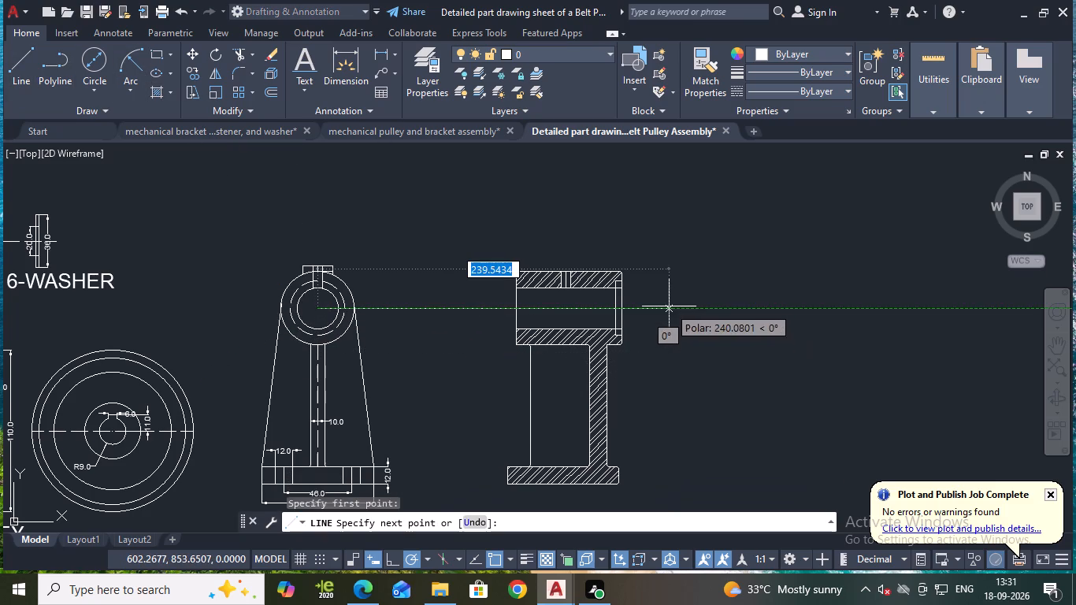
click(668, 306)
key(Escape)
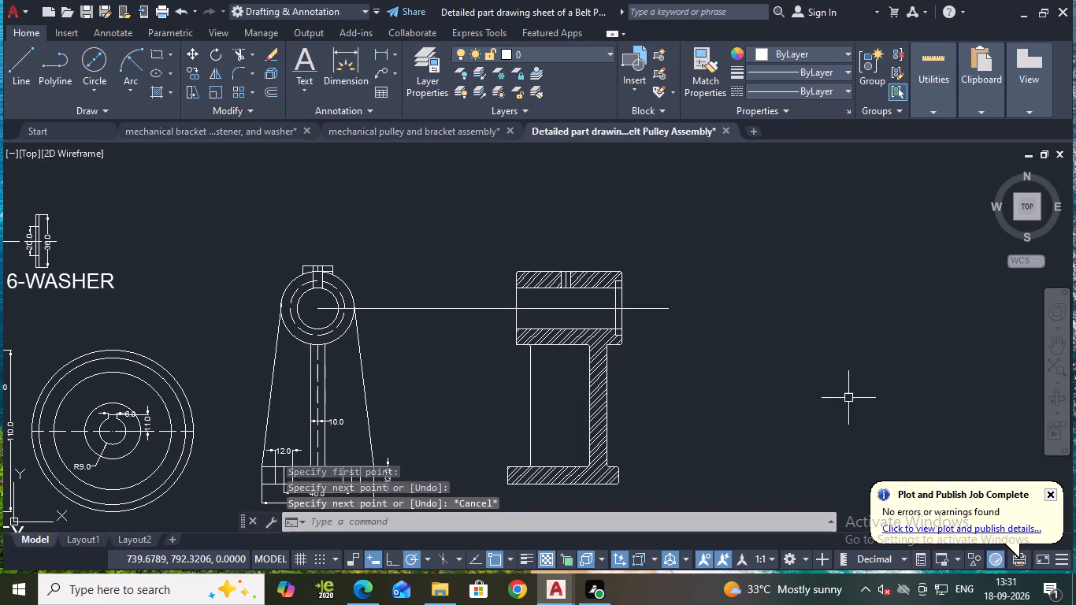
Change the linetype of the long horizontal line through the front and section views' bores to ACAD_ISO02W100.
click(447, 307)
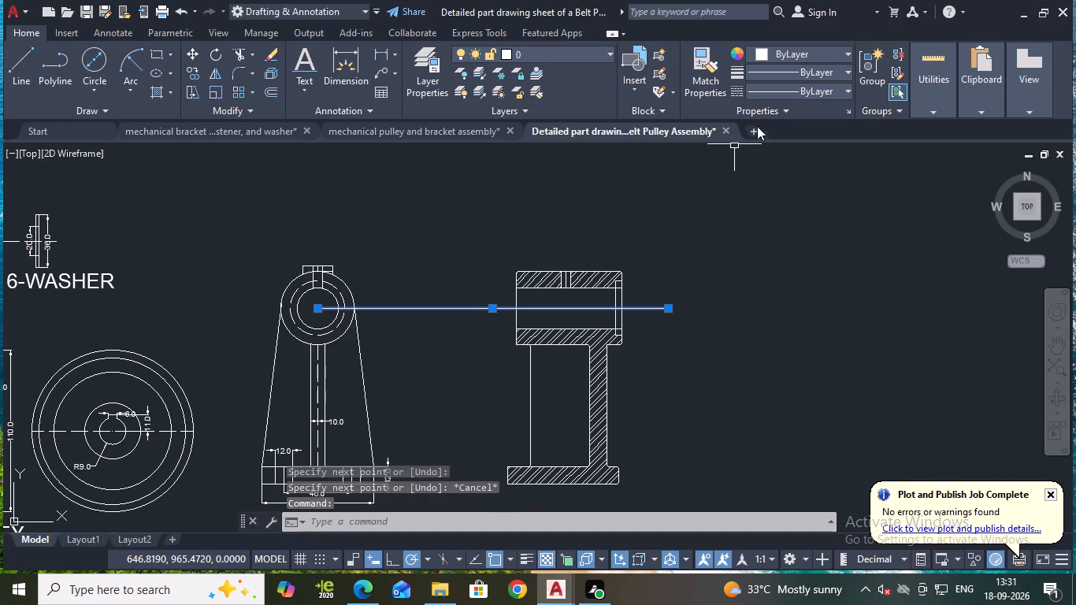
click(759, 83)
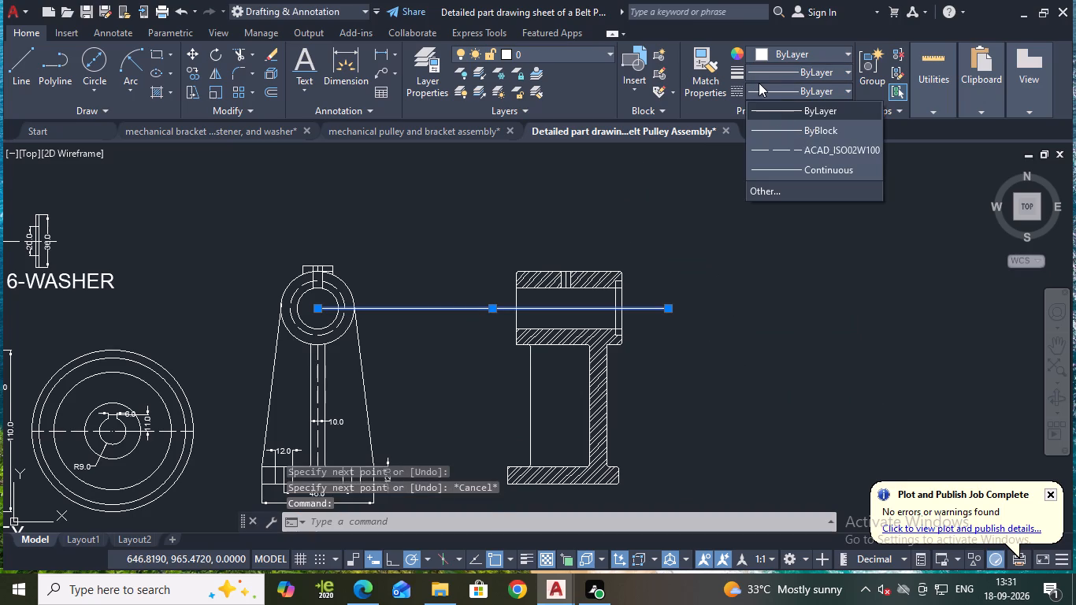
click(788, 143)
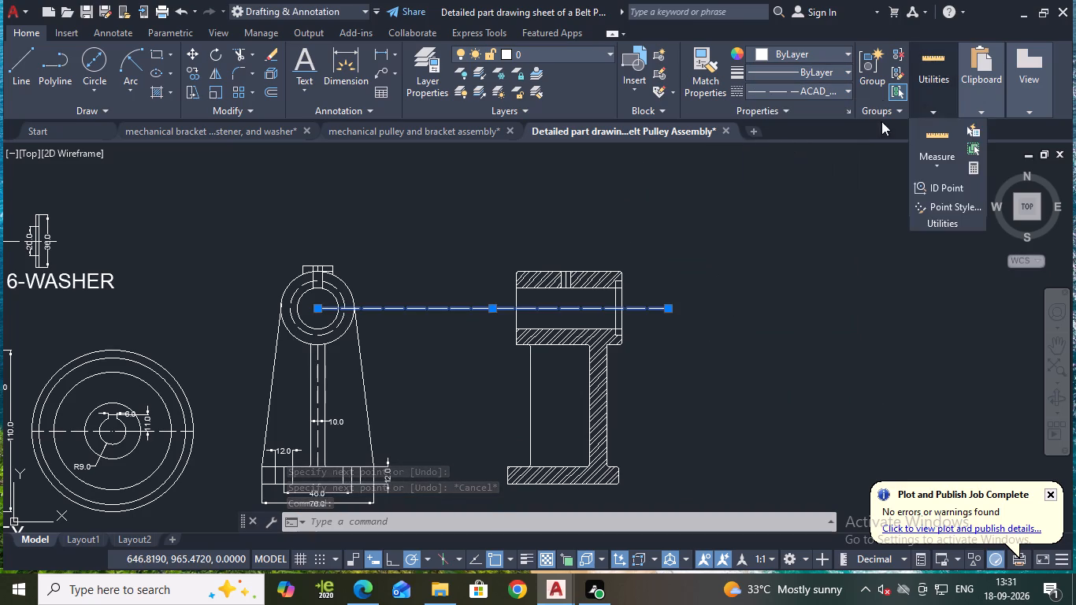
key(Escape)
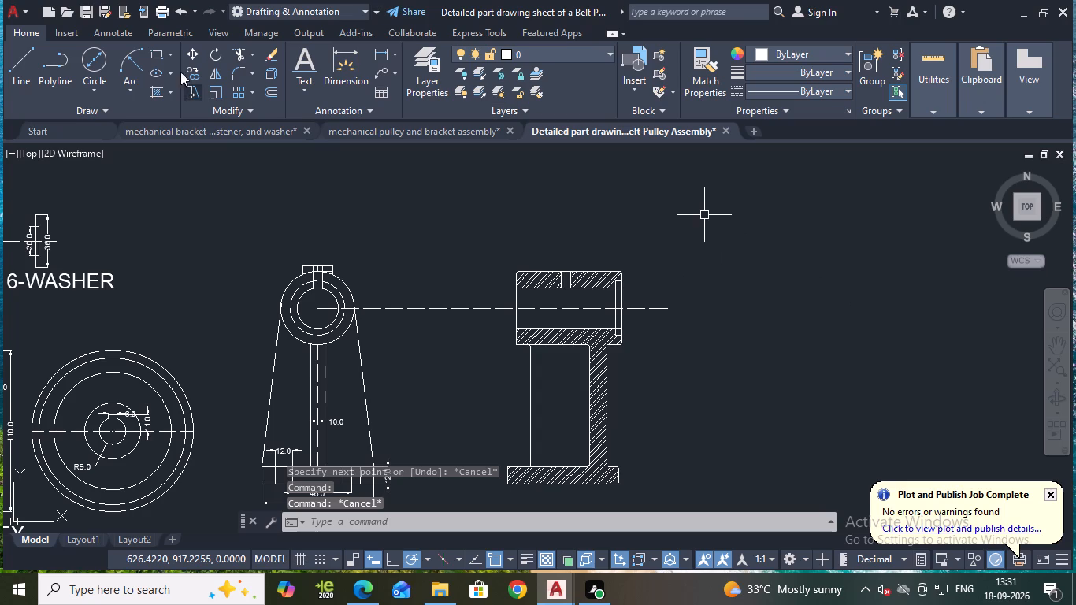
Add linear dimensions above the section view for the boss's overall length and the small hole's centre distance from the boss's left end.
click(383, 53)
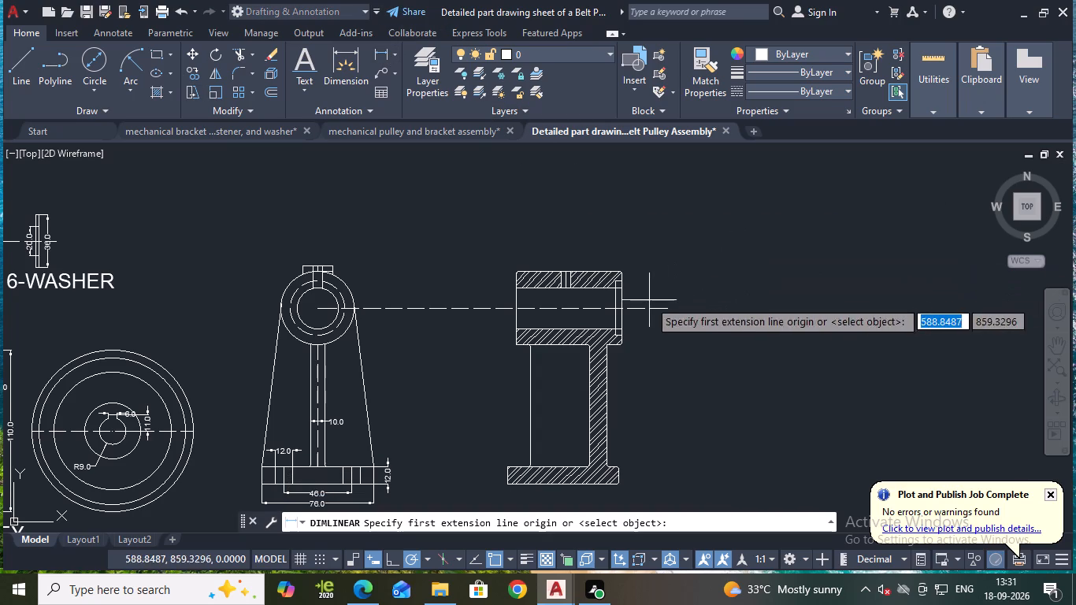
click(514, 291)
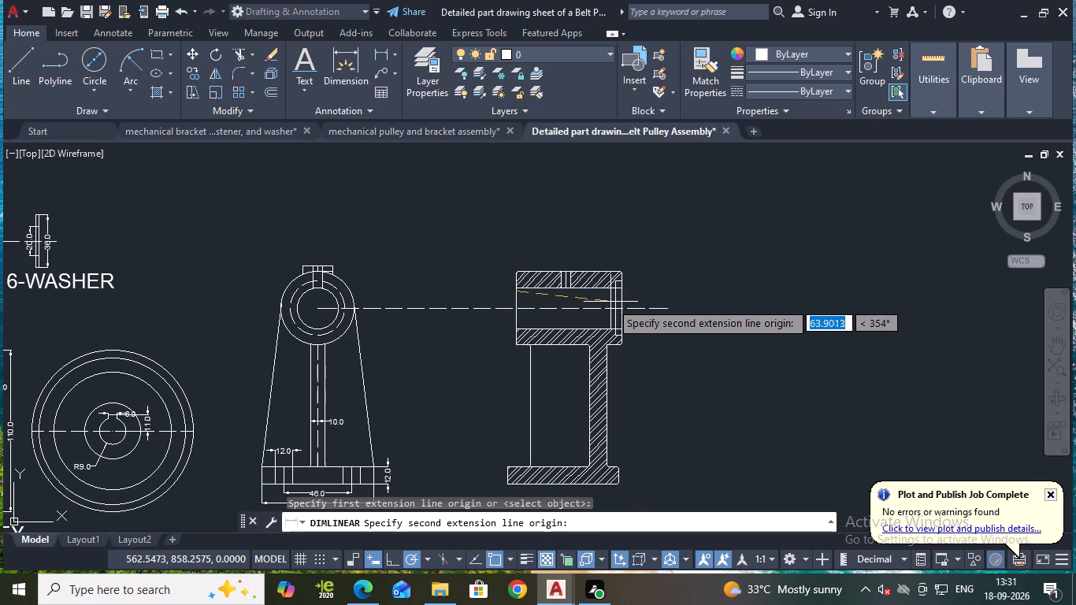
click(623, 298)
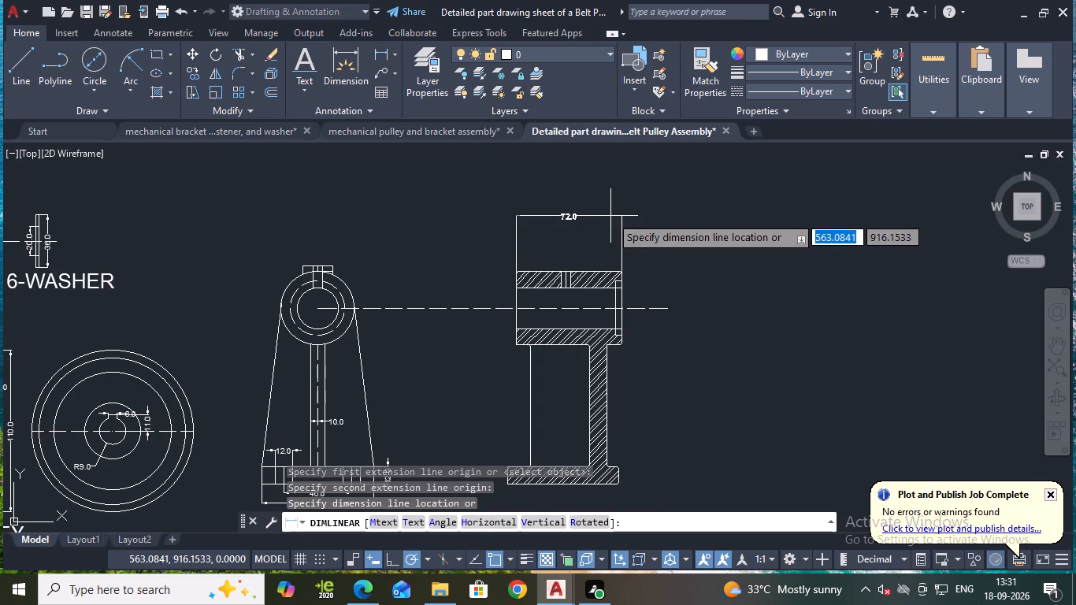
click(610, 237)
scroll(628, 299, up, 1)
key(space)
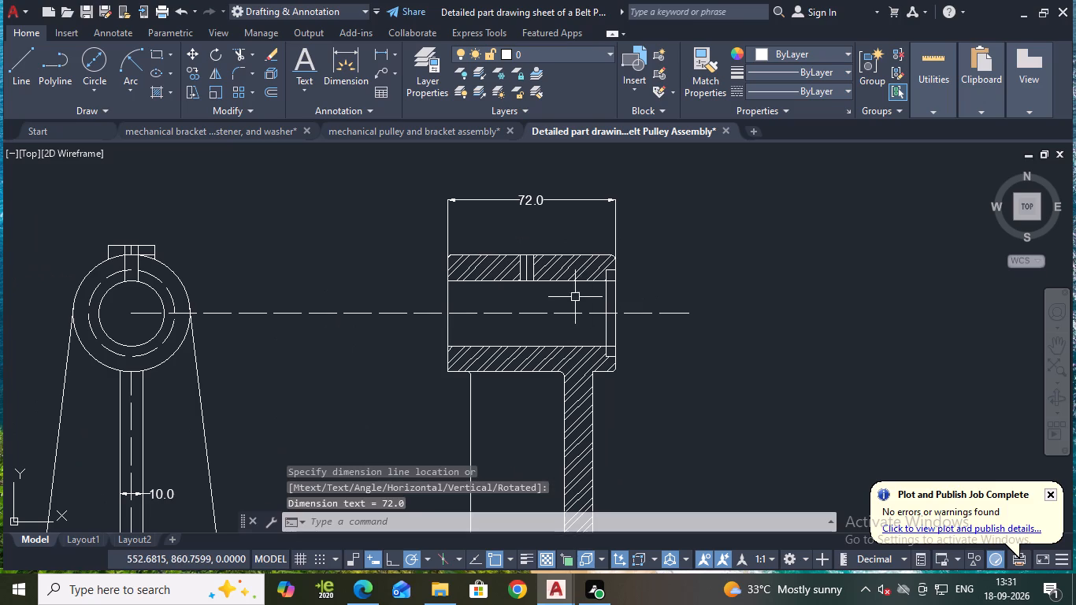
click(528, 266)
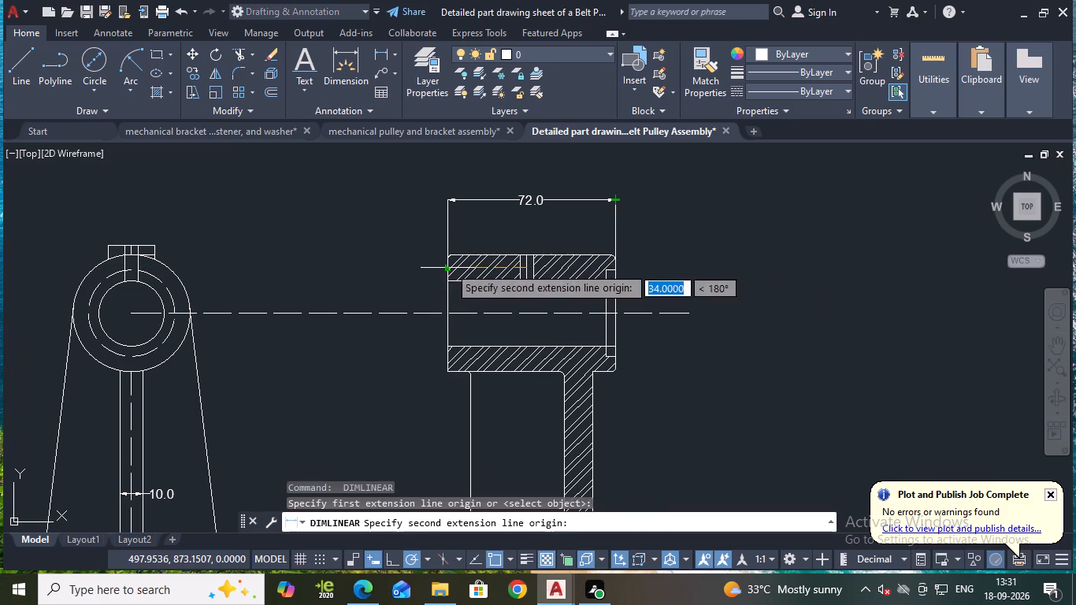
click(449, 266)
click(487, 231)
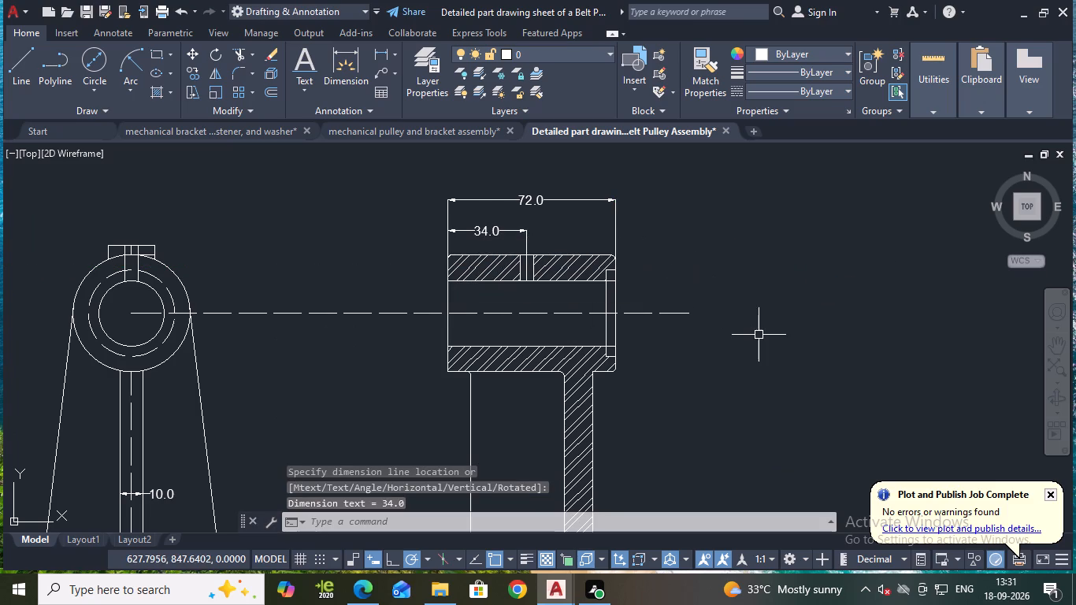
Dimension the depth of the counterbore at the right end of the section view's boss, placing it above the view.
key(space)
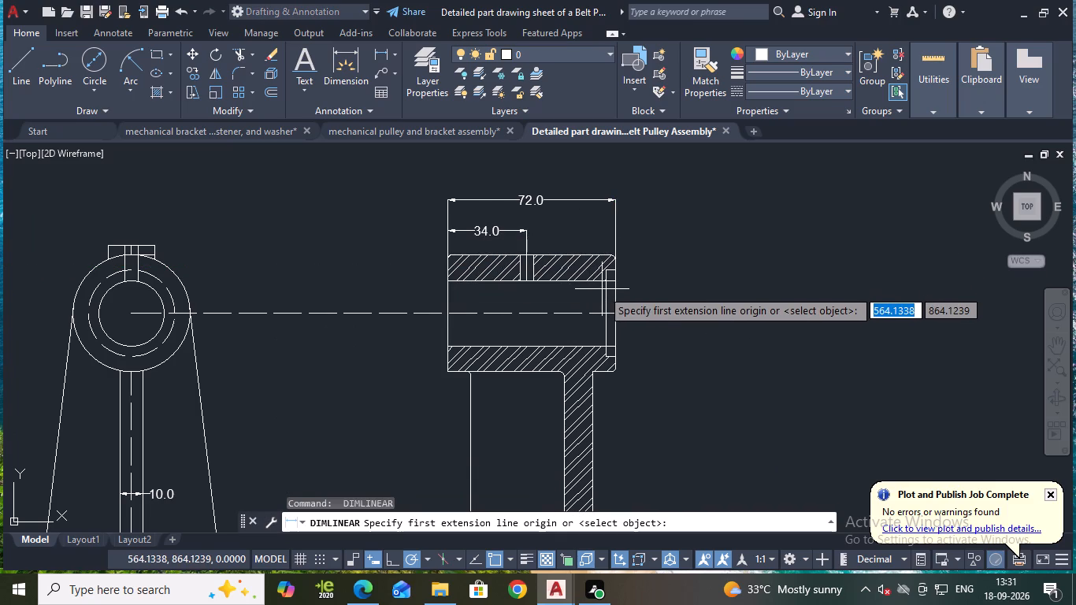
click(606, 297)
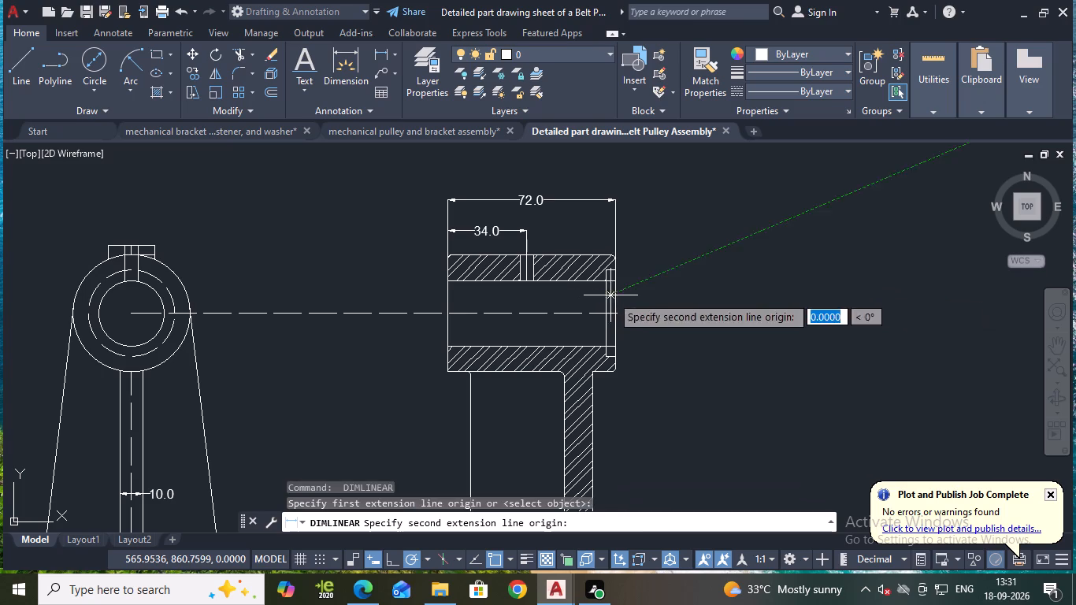
click(615, 296)
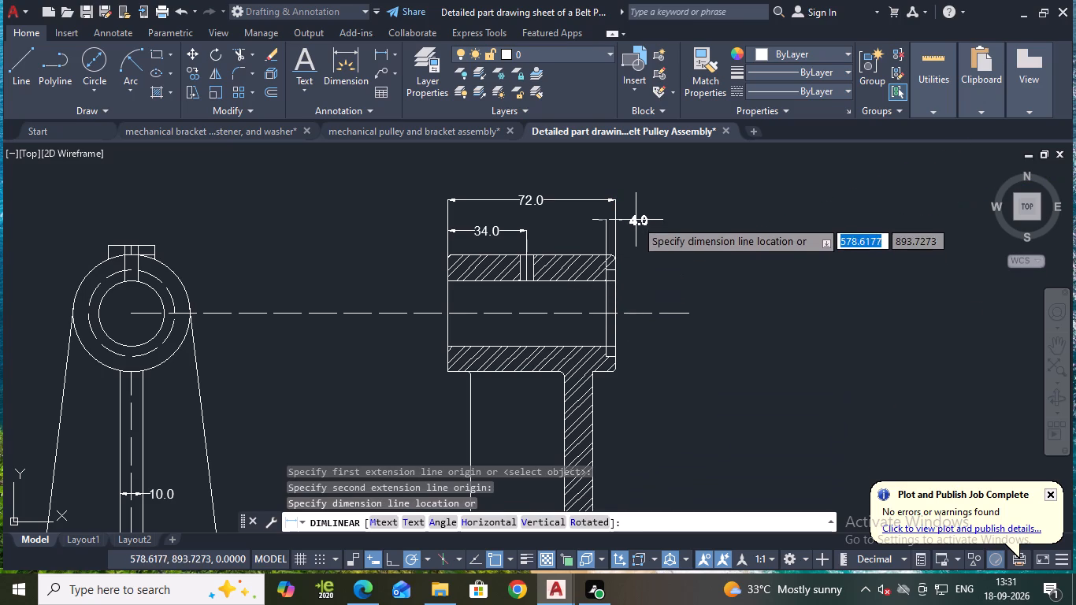
click(636, 220)
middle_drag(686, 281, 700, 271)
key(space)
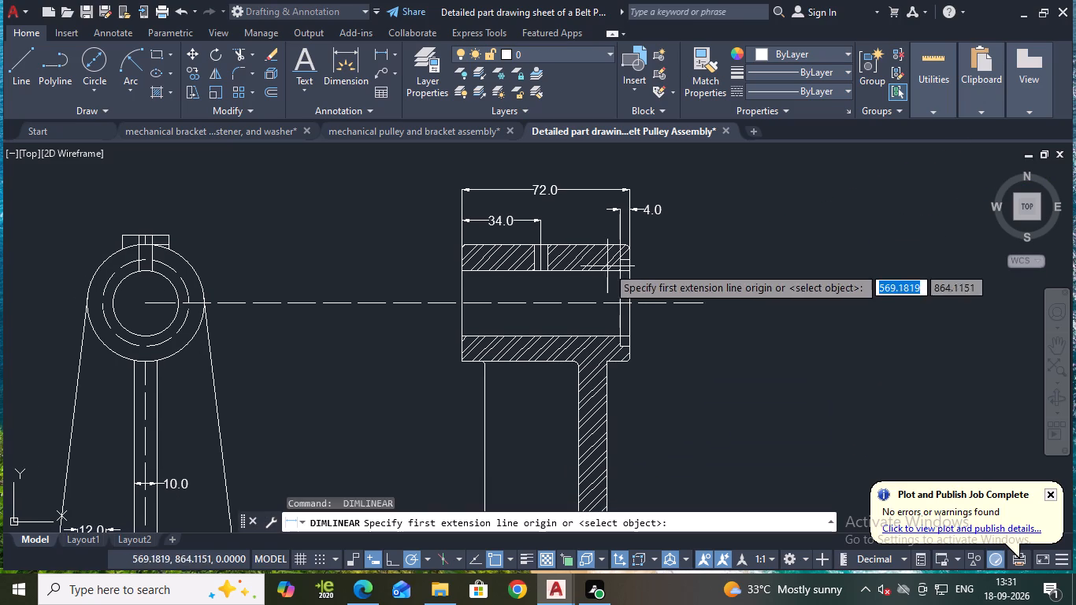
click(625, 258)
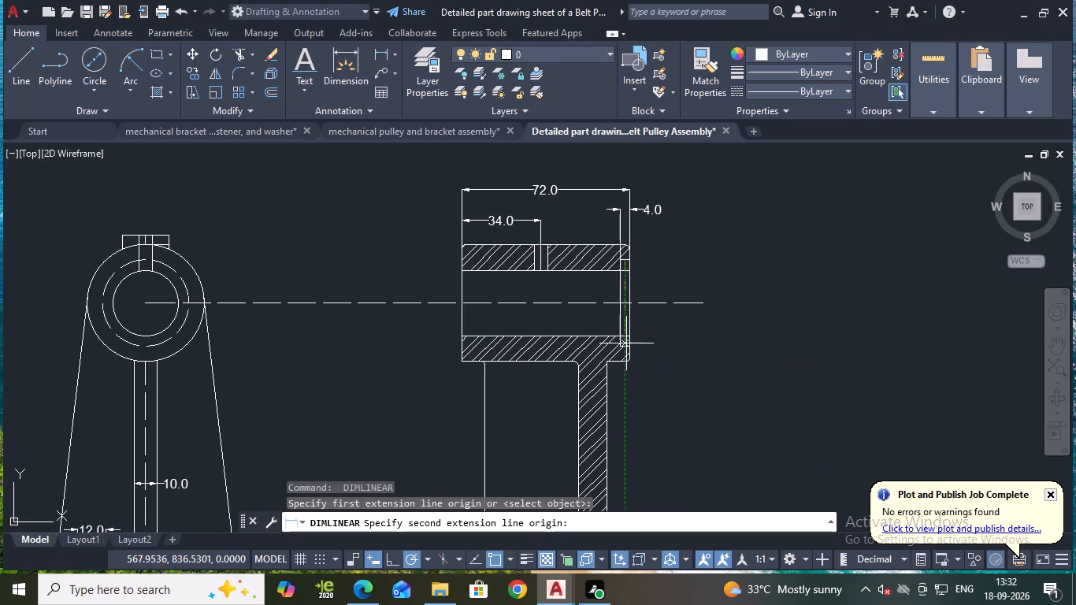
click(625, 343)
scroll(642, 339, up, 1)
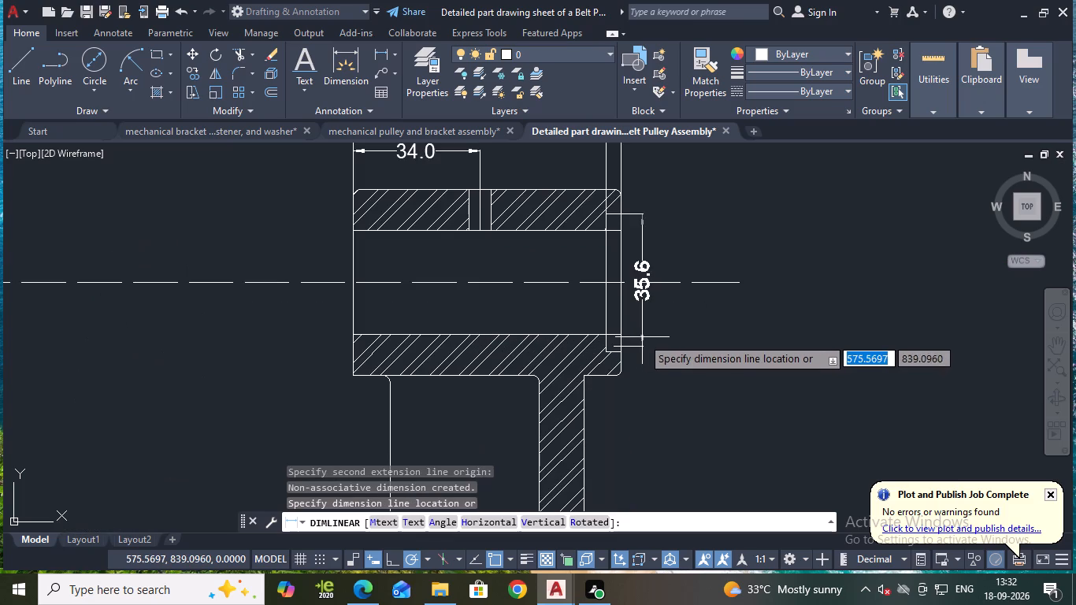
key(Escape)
Dimension the counterbore's height vertically along the right end of the section view's boss.
key(space)
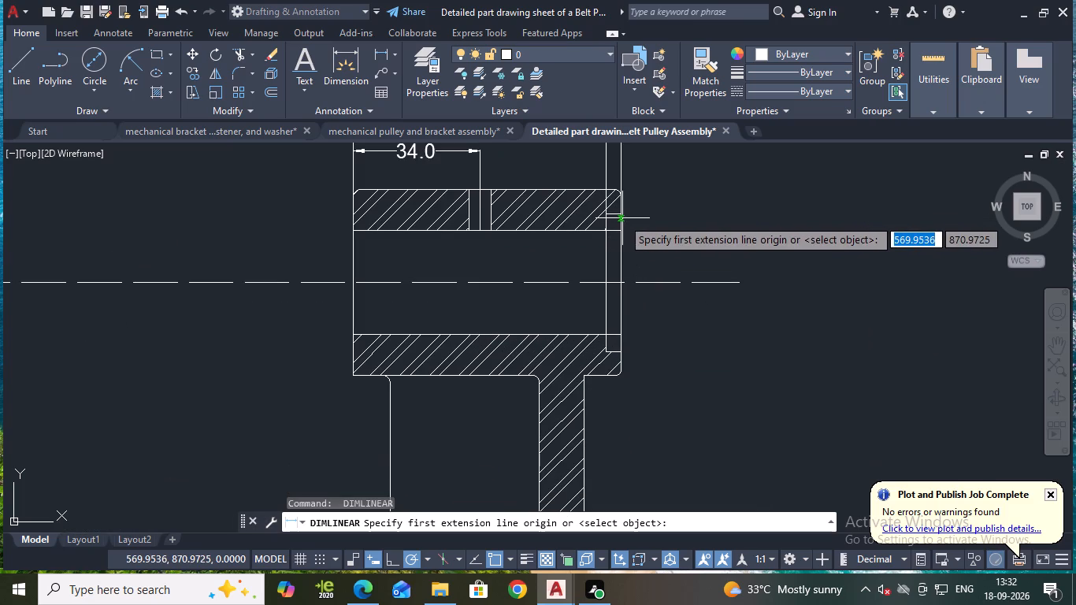
click(619, 215)
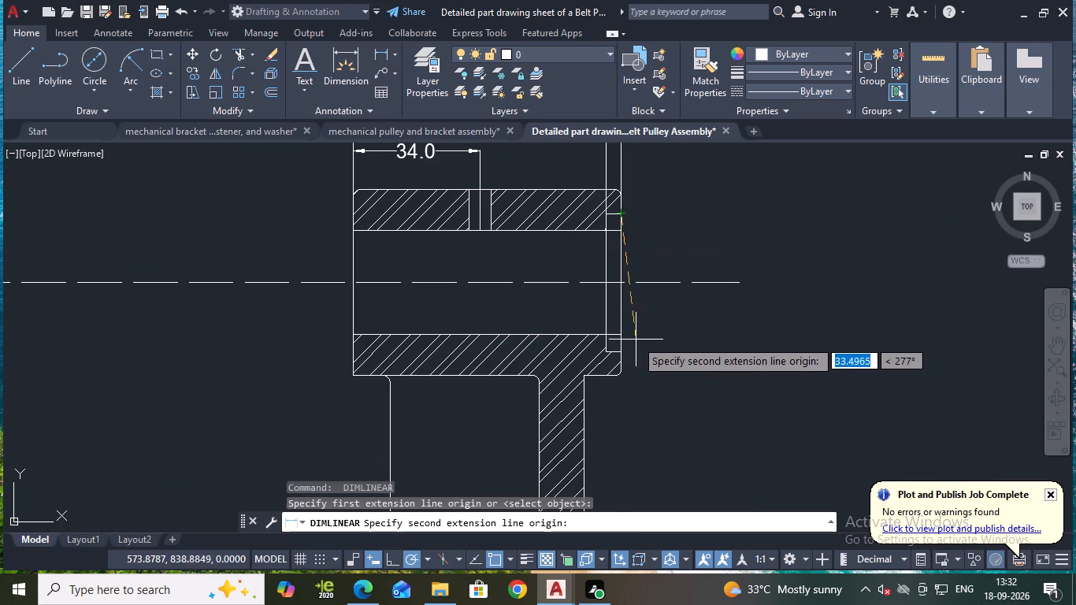
click(621, 352)
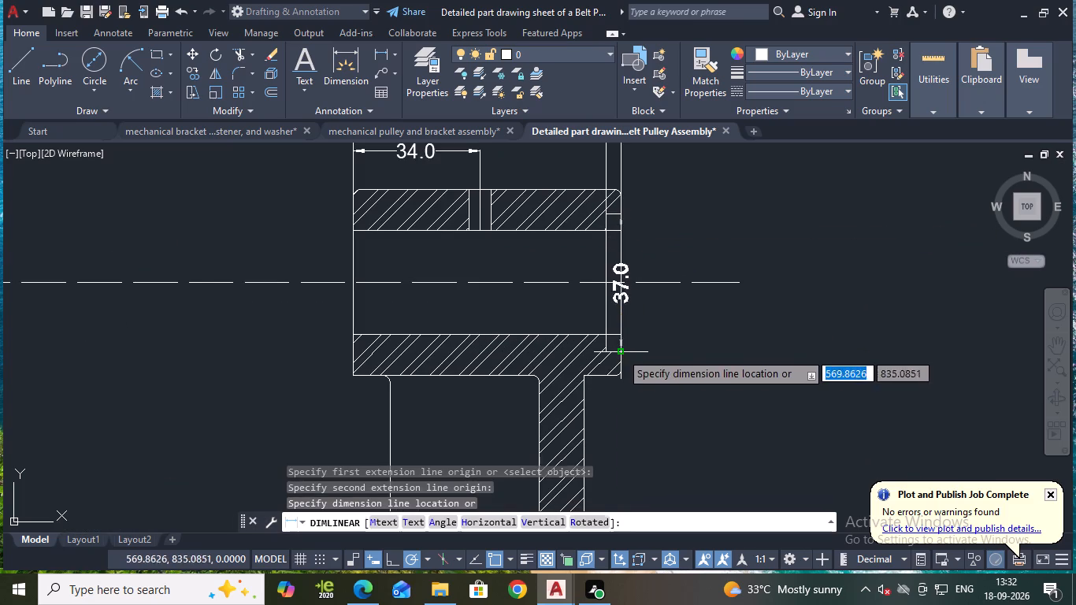
click(648, 347)
Add vertical dimensions for the bore height and the boss's outer height on the left side of the section view.
middle_drag(710, 360, 767, 343)
key(space)
click(423, 213)
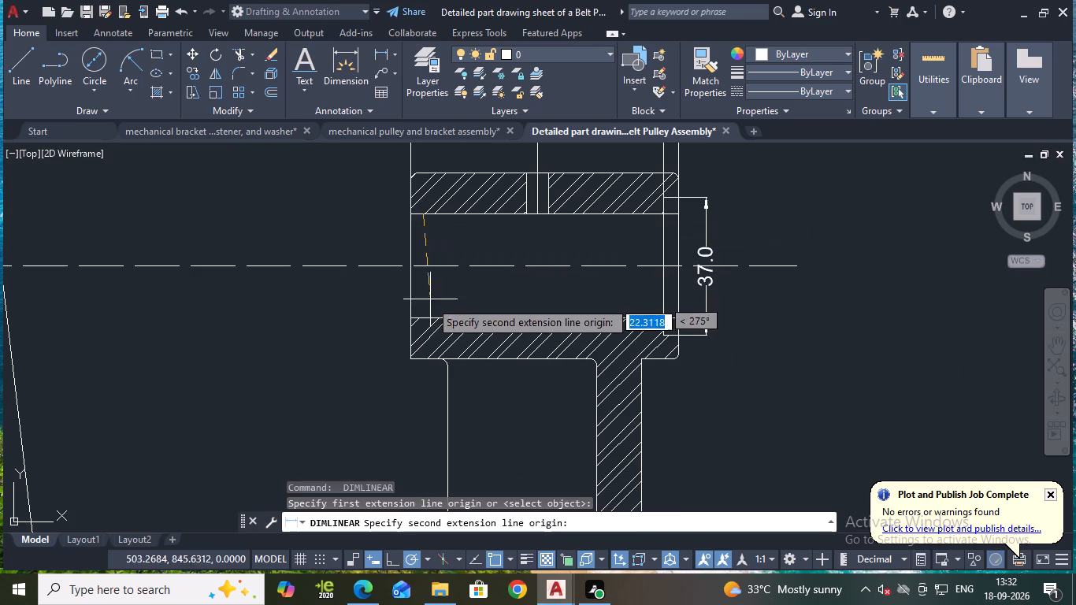
click(425, 316)
click(384, 311)
key(space)
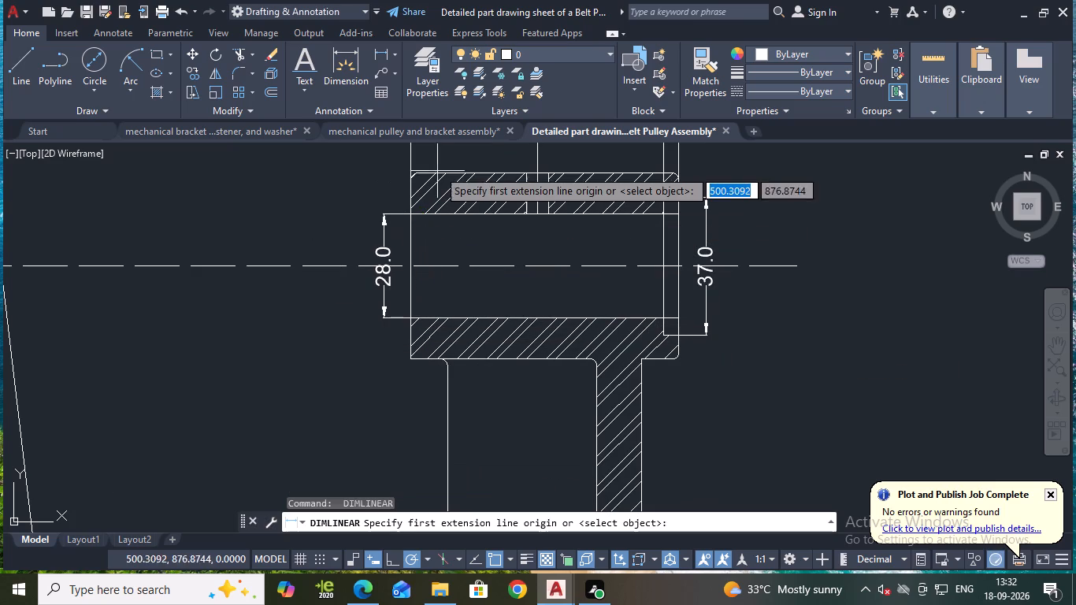
click(427, 173)
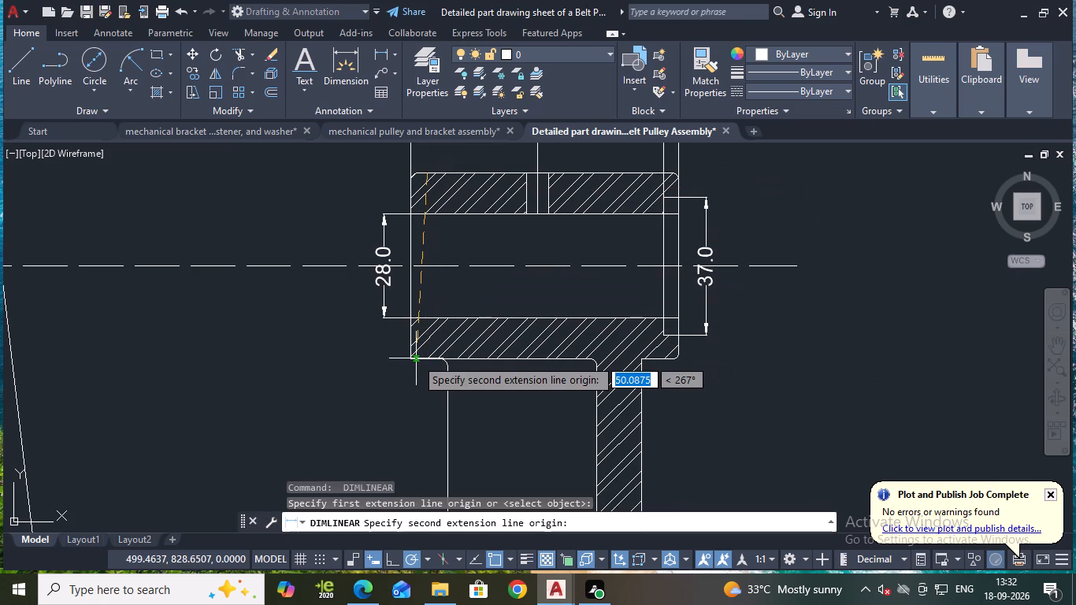
click(417, 358)
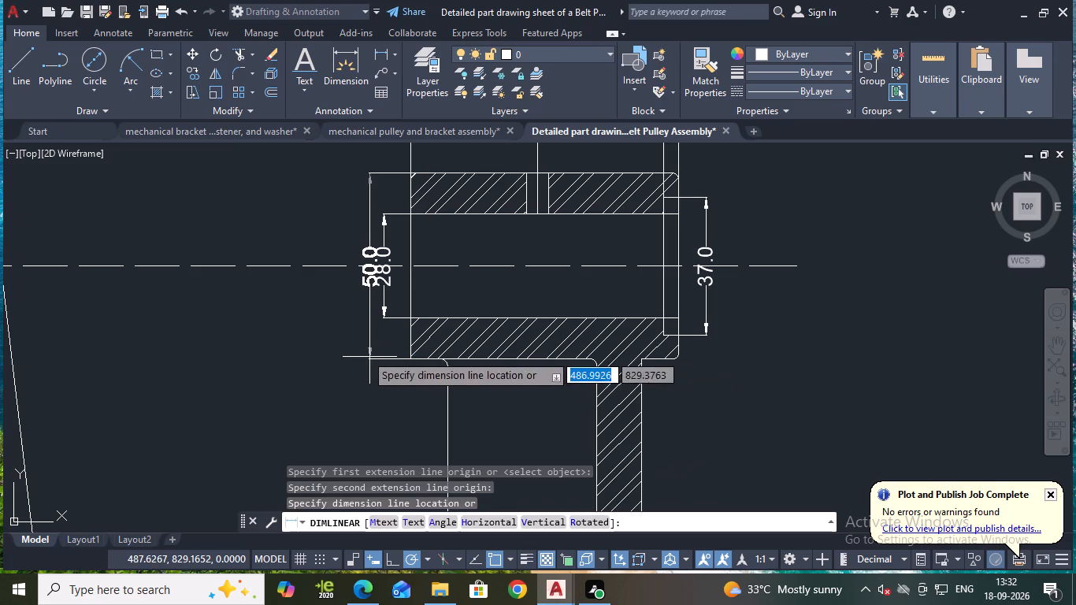
click(343, 347)
Dimension the hatched web's thickness and the boss's horizontal overhang beyond the web's right face in the section view.
scroll(598, 358, down, 1)
middle_drag(636, 366, 593, 290)
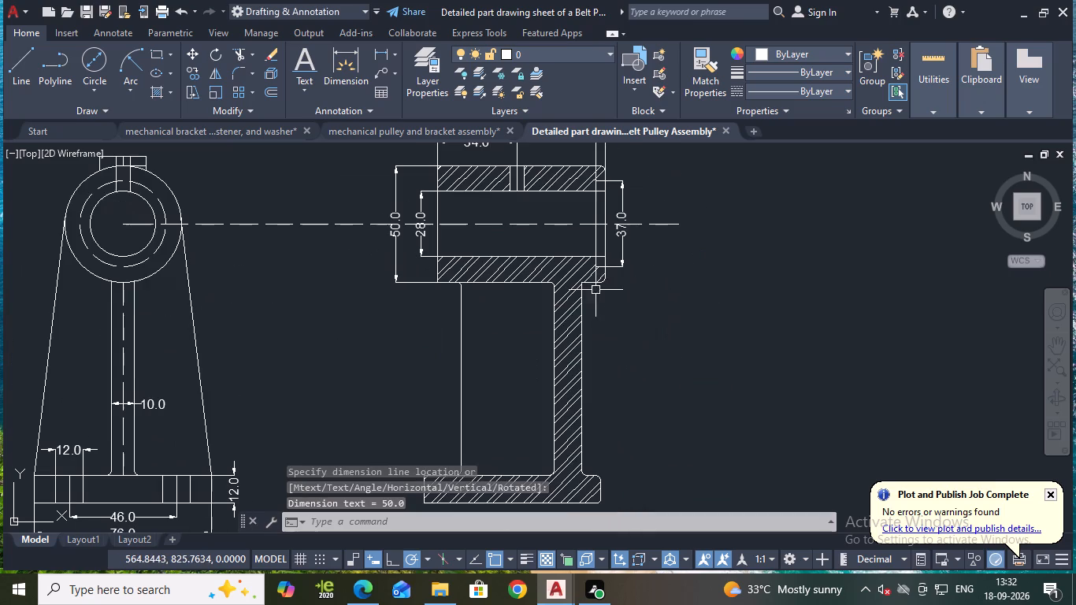
key(space)
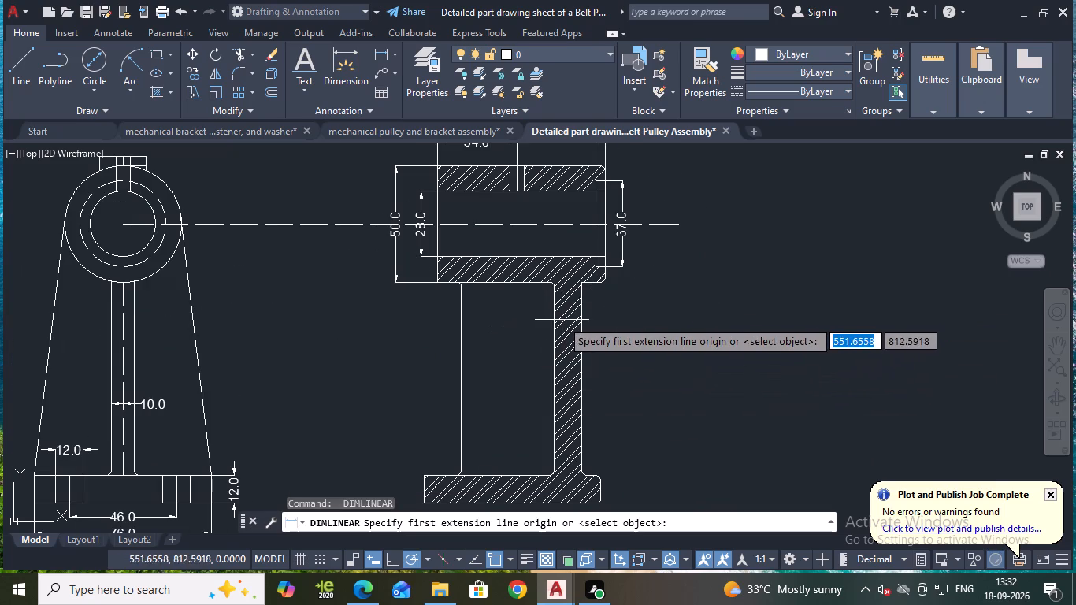
click(551, 319)
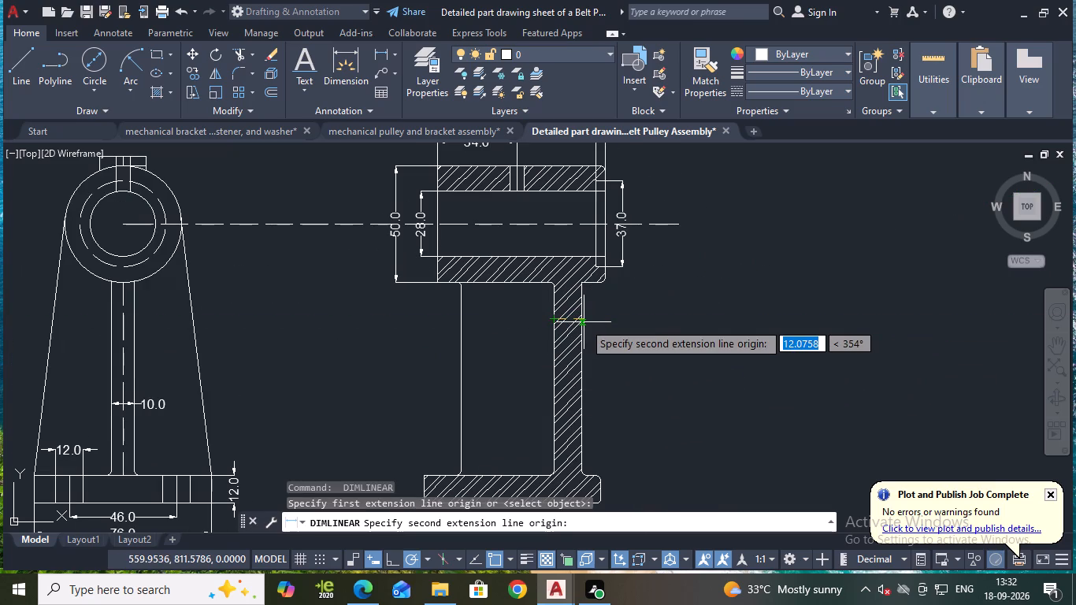
click(583, 322)
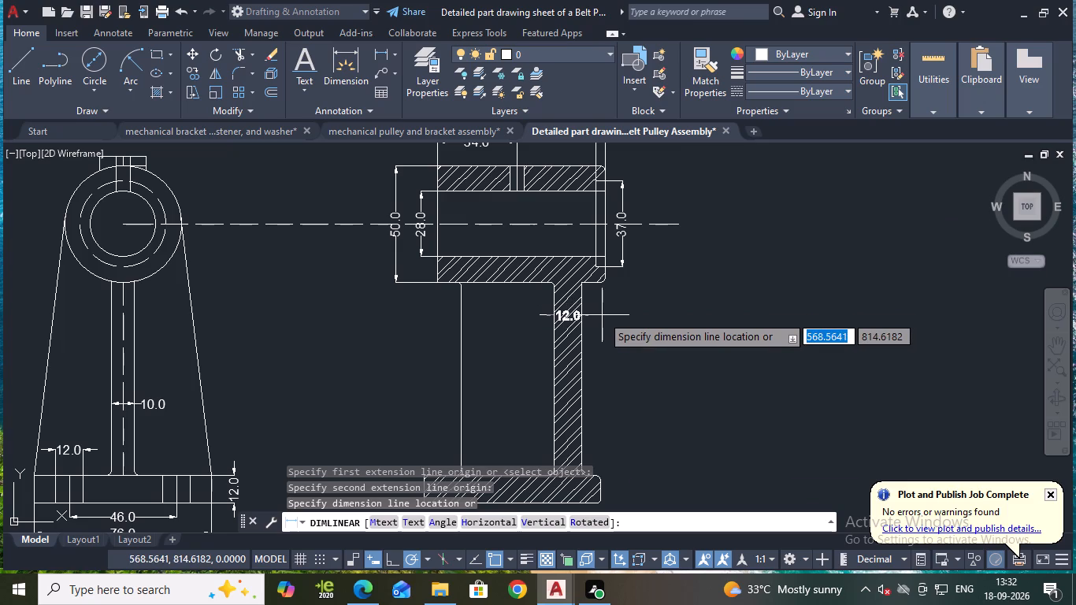
click(581, 319)
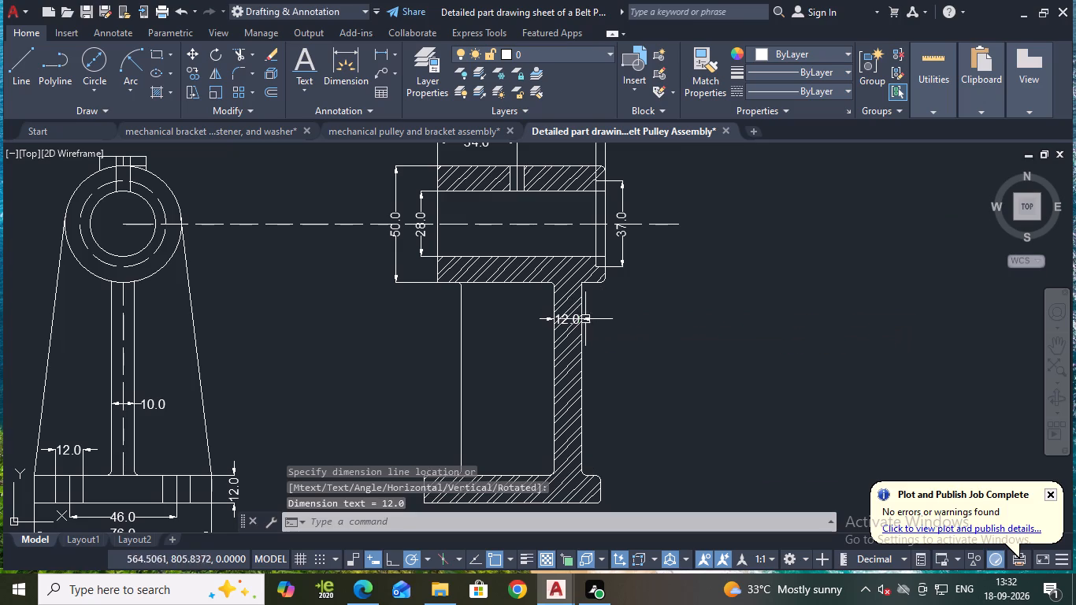
key(space)
click(580, 294)
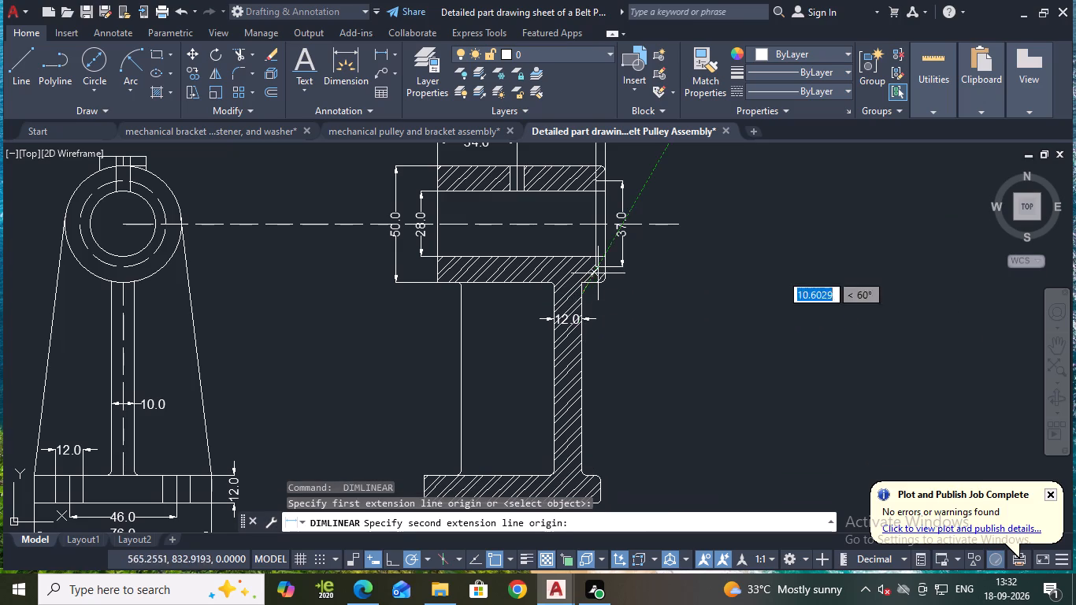
click(608, 269)
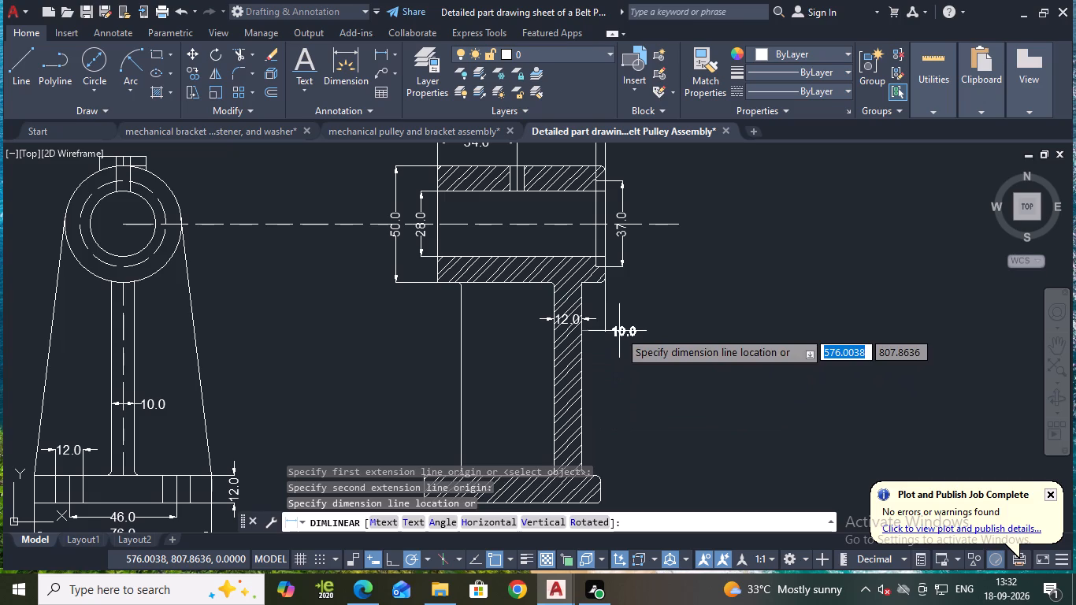
click(619, 331)
Dimension the full width of the section view's hatched base, placing the dimension below it.
middle_drag(659, 367, 703, 233)
key(space)
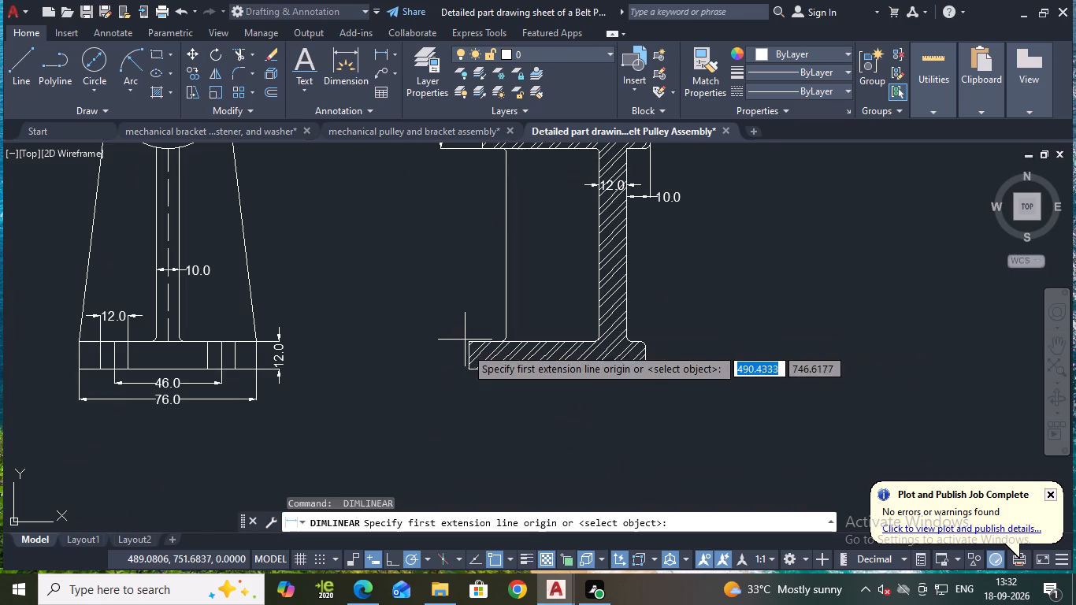
click(469, 353)
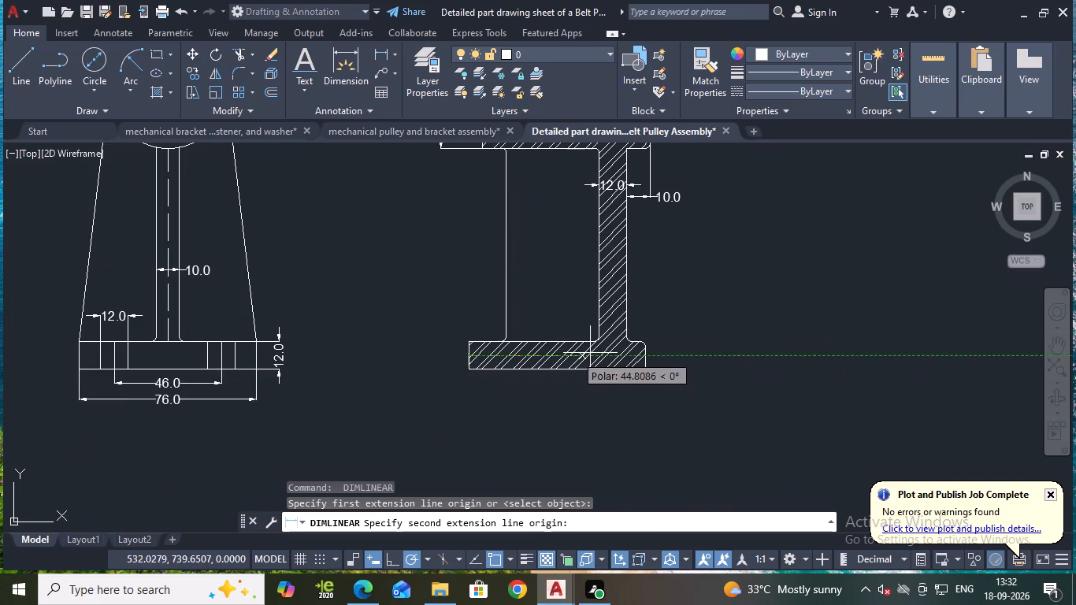
click(647, 352)
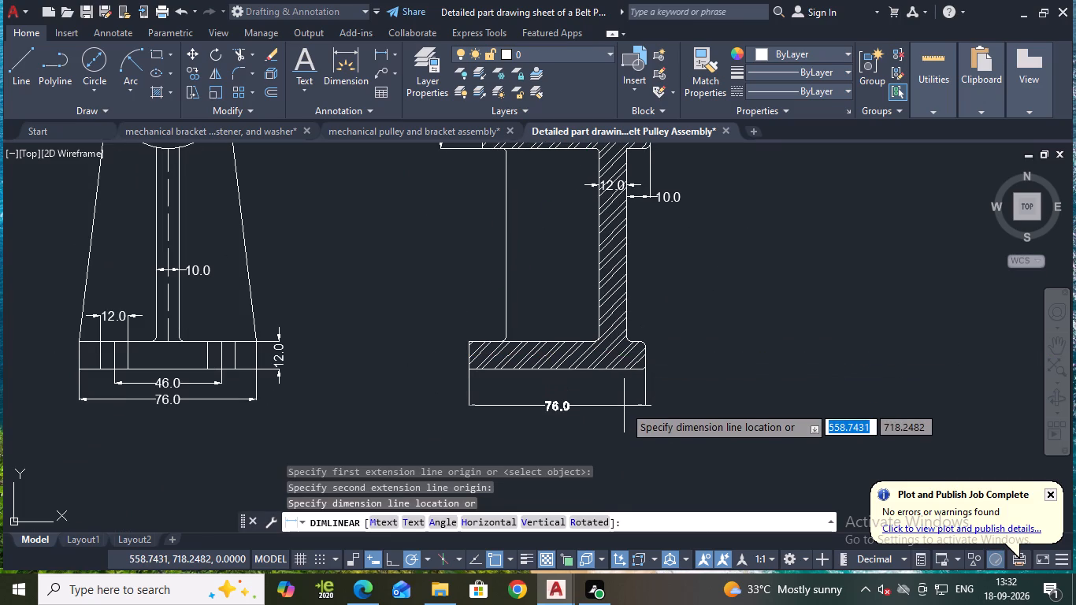
click(621, 446)
Dimension the horizontal distance from the rib's outer vertical edge to the hatched web's near face, placing it between the section base and its overall width dimension.
key(space)
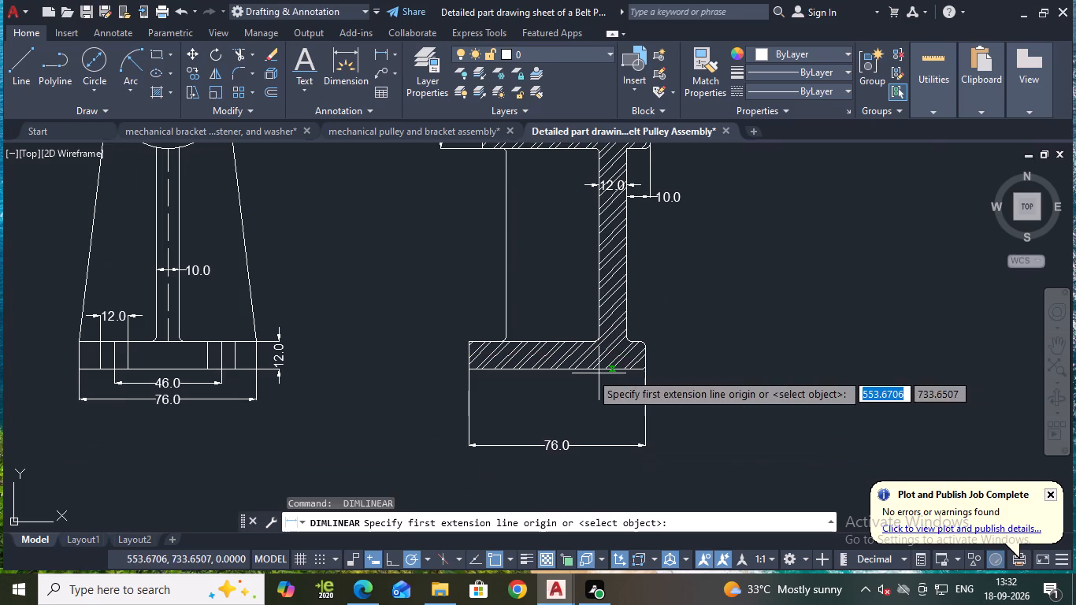
click(506, 297)
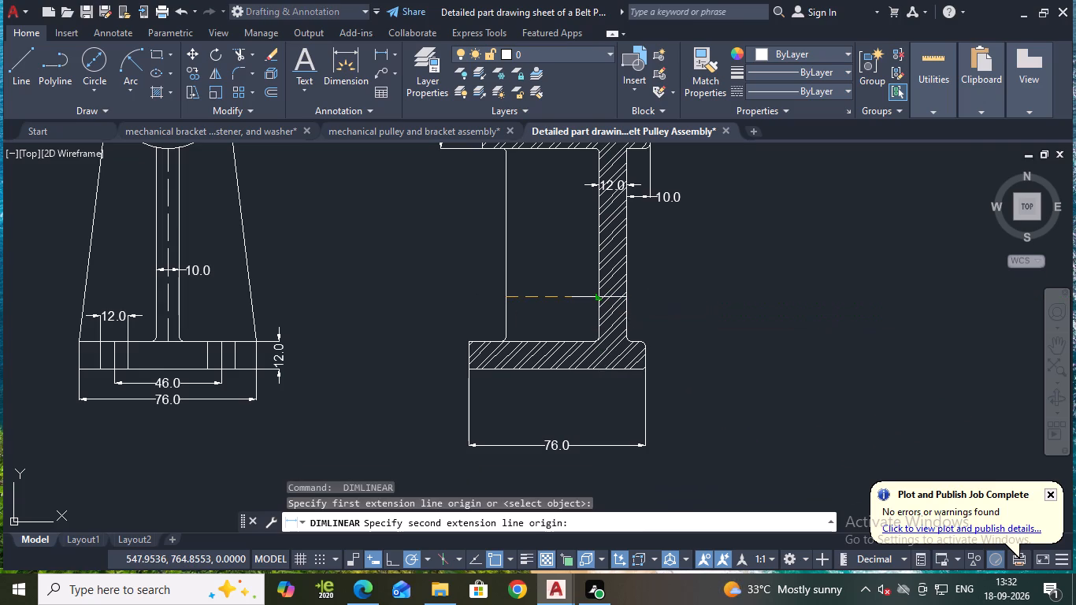
click(597, 299)
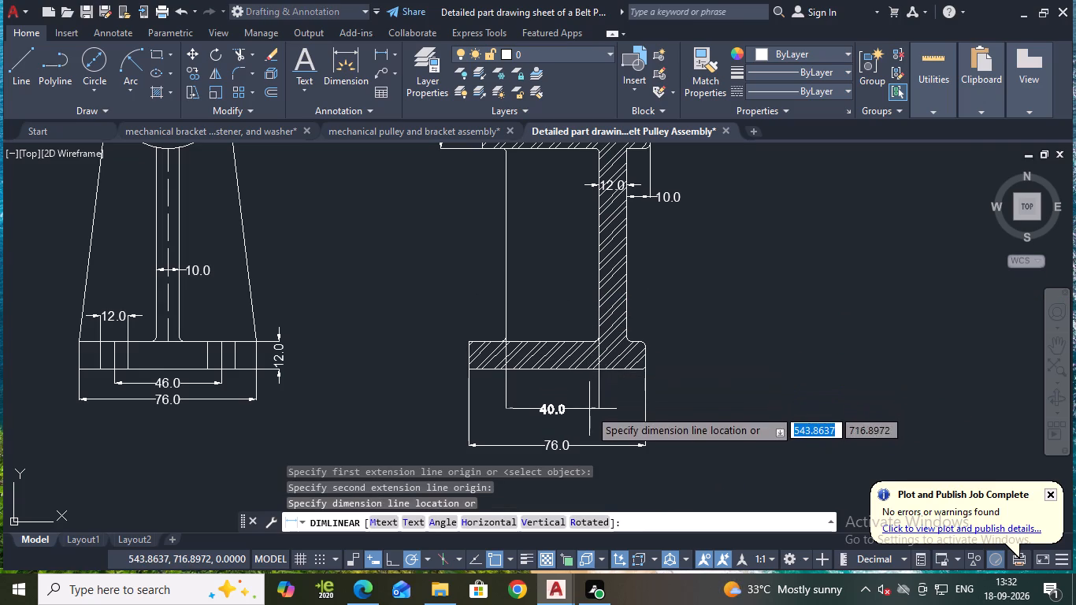
click(589, 409)
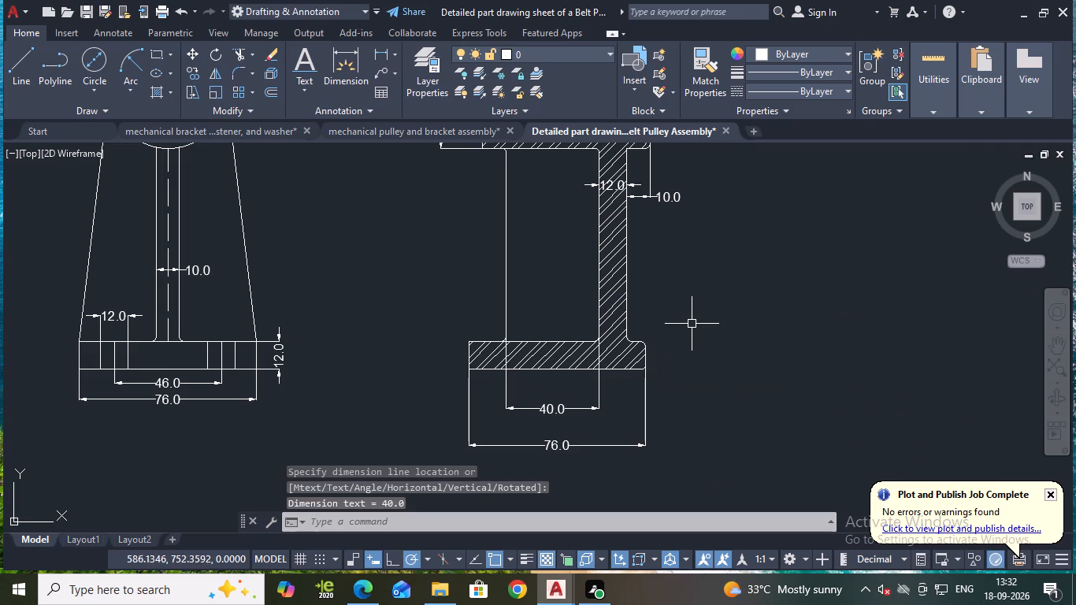
Save the drawing.
key(ctrl+s)
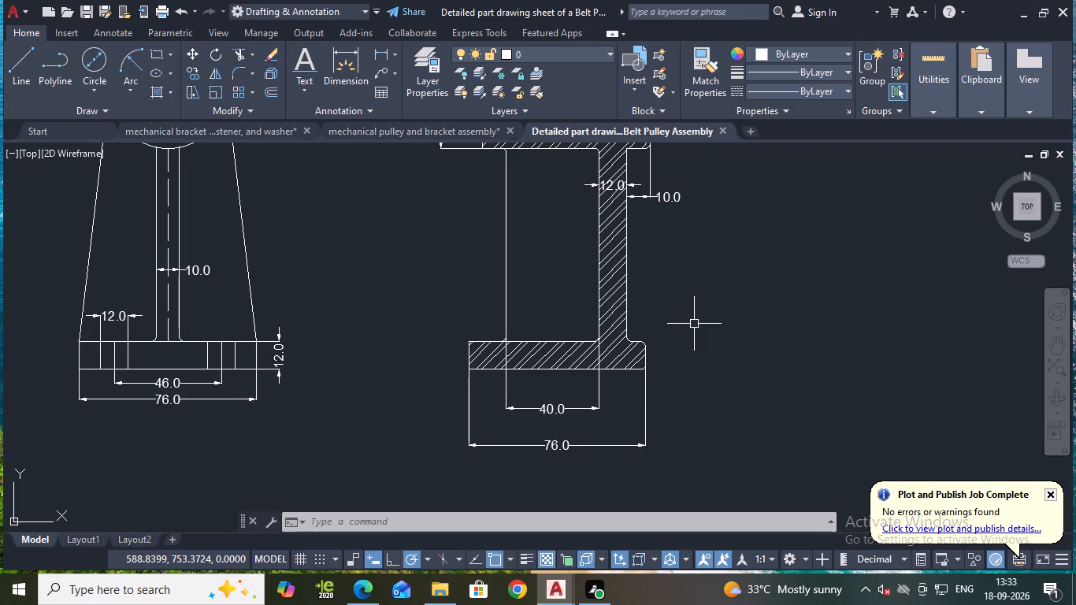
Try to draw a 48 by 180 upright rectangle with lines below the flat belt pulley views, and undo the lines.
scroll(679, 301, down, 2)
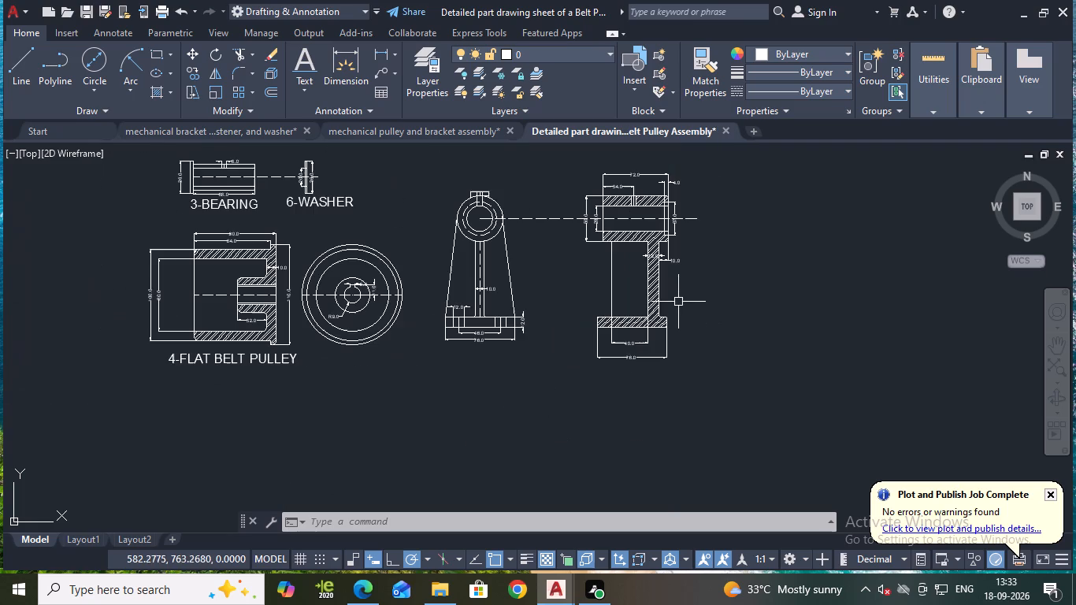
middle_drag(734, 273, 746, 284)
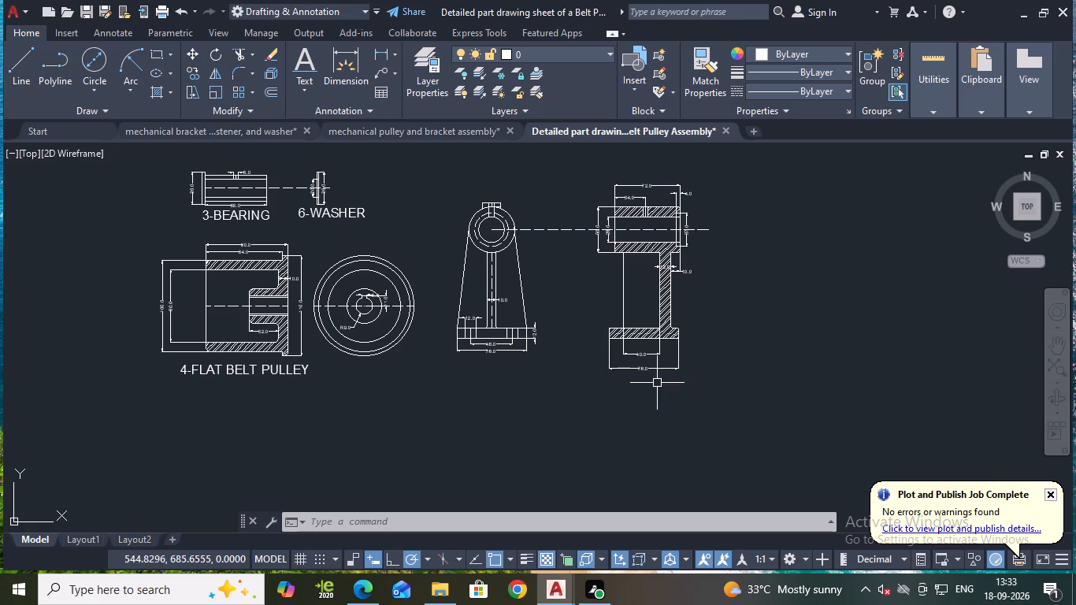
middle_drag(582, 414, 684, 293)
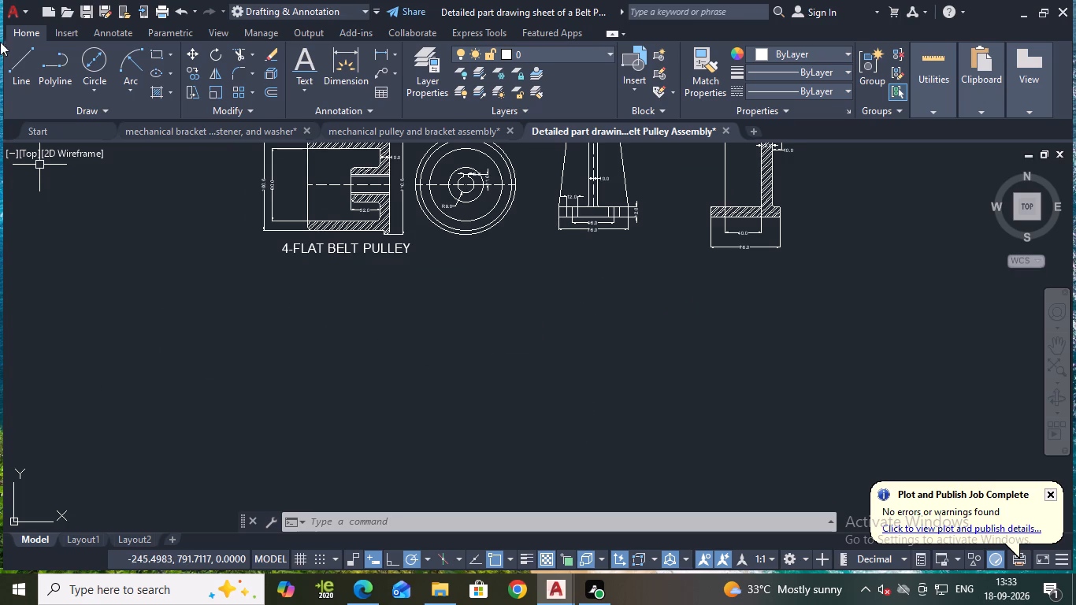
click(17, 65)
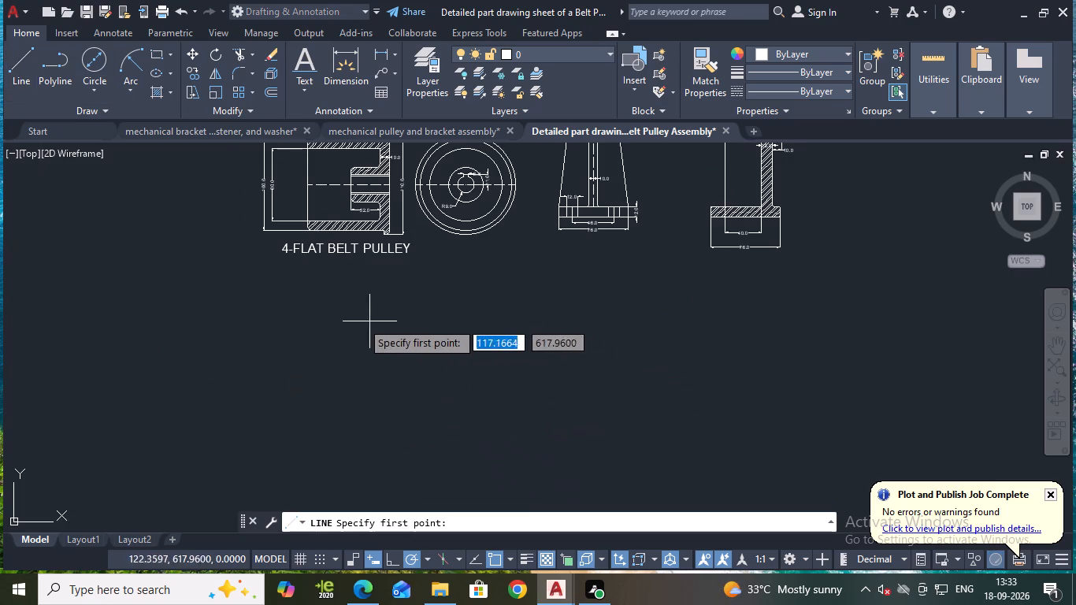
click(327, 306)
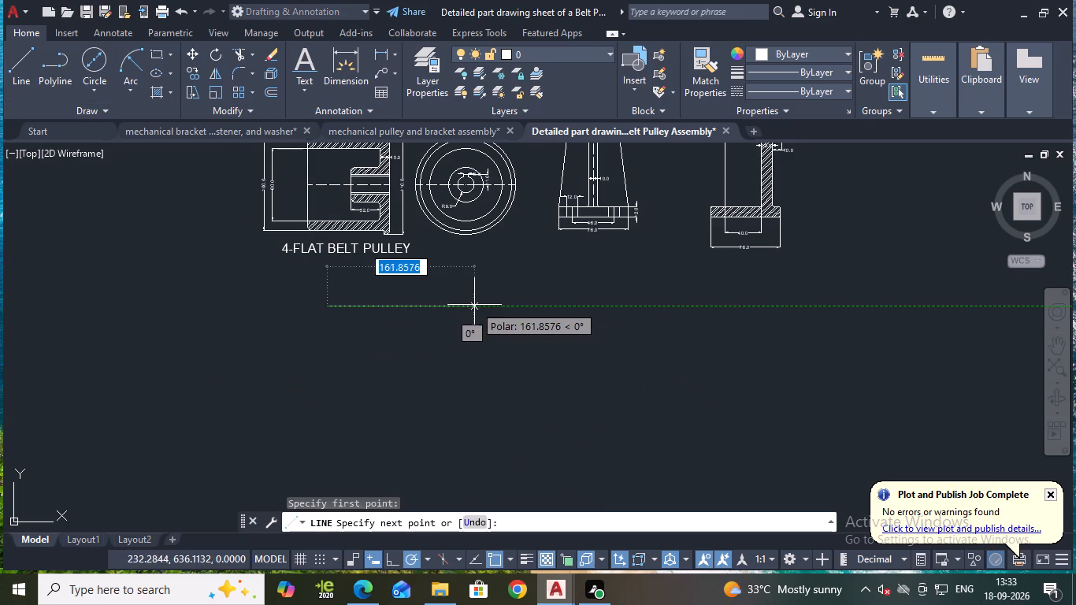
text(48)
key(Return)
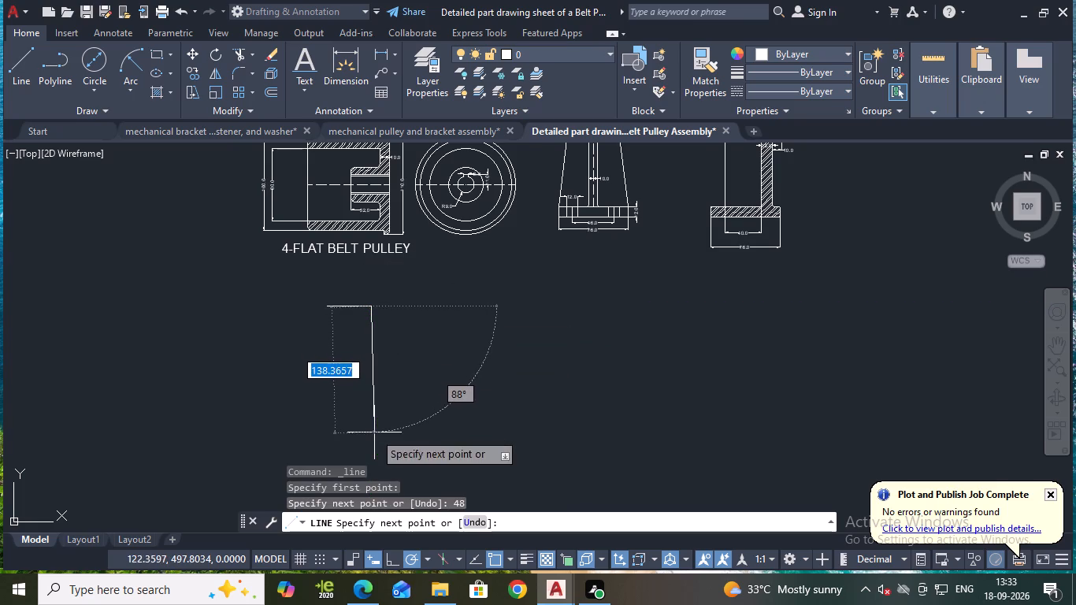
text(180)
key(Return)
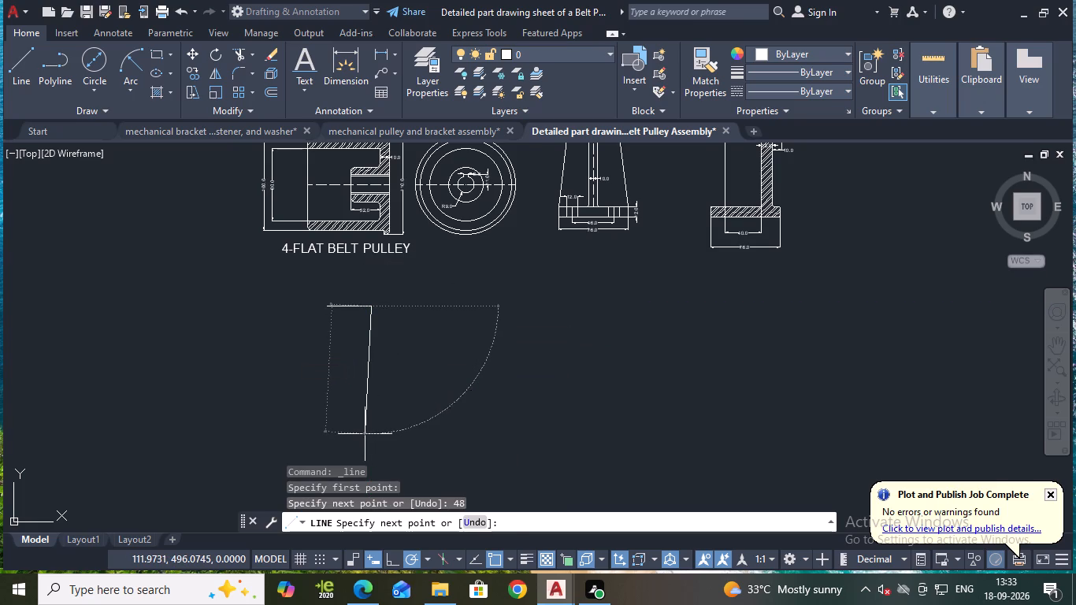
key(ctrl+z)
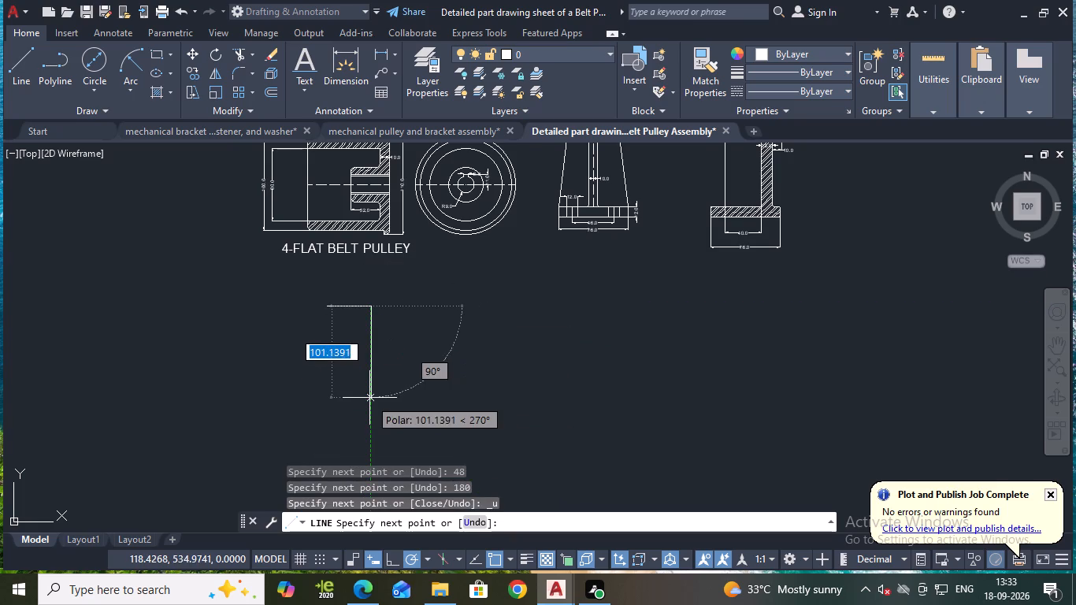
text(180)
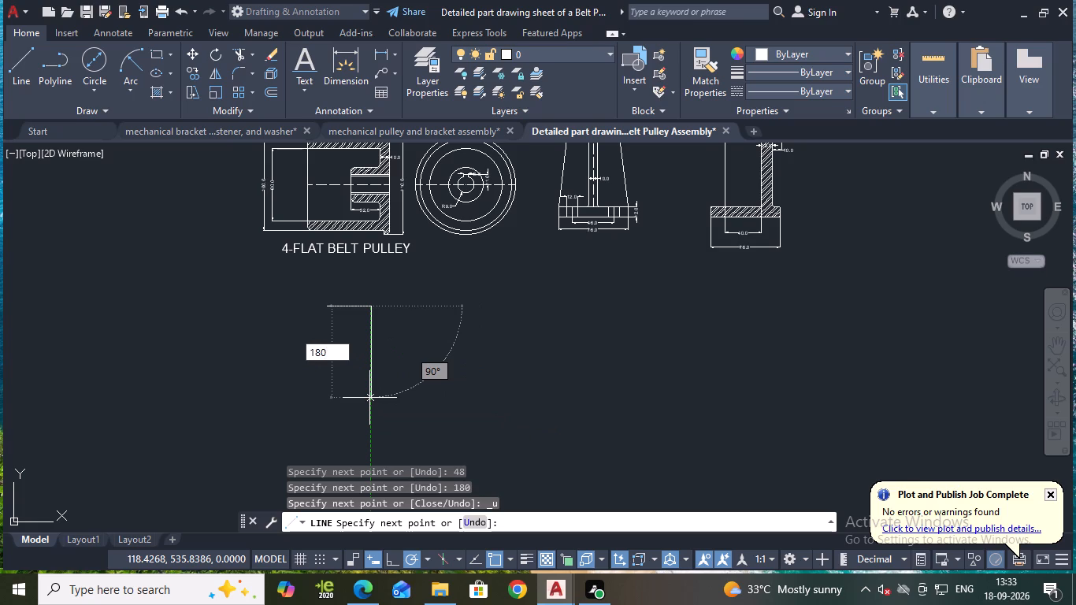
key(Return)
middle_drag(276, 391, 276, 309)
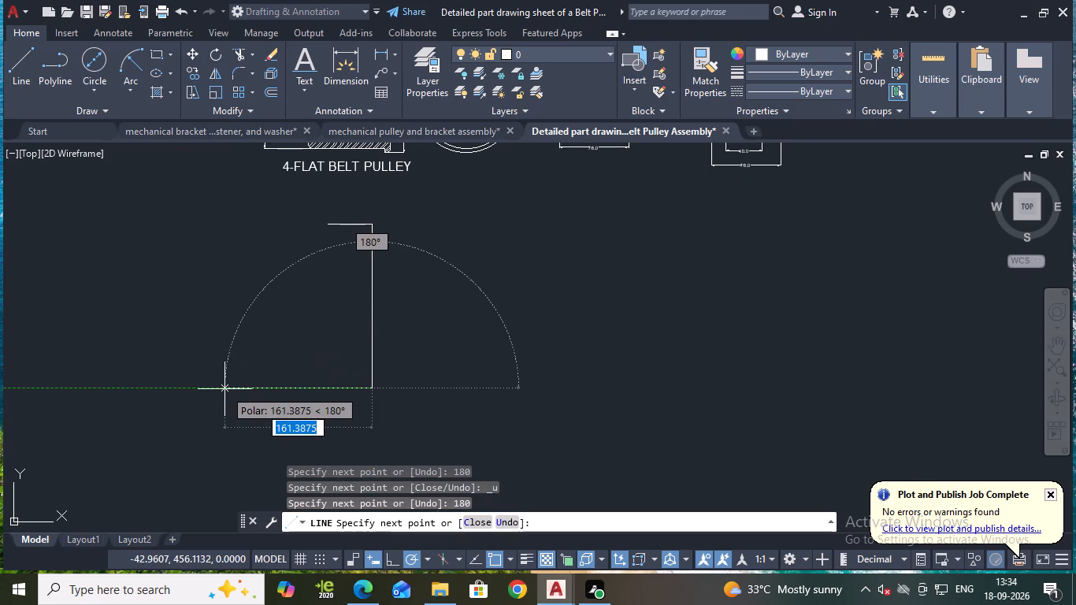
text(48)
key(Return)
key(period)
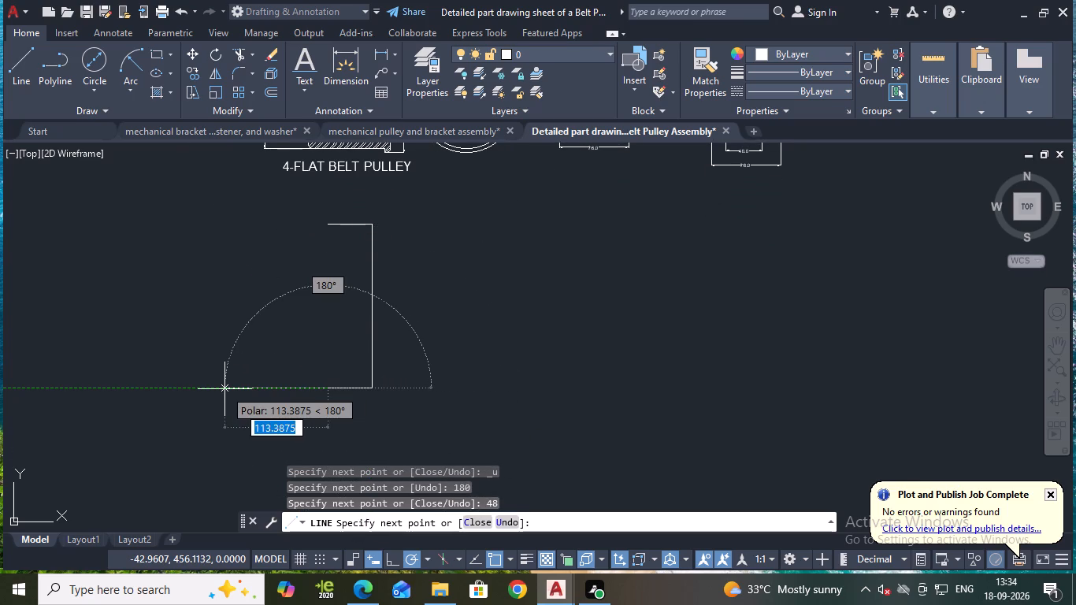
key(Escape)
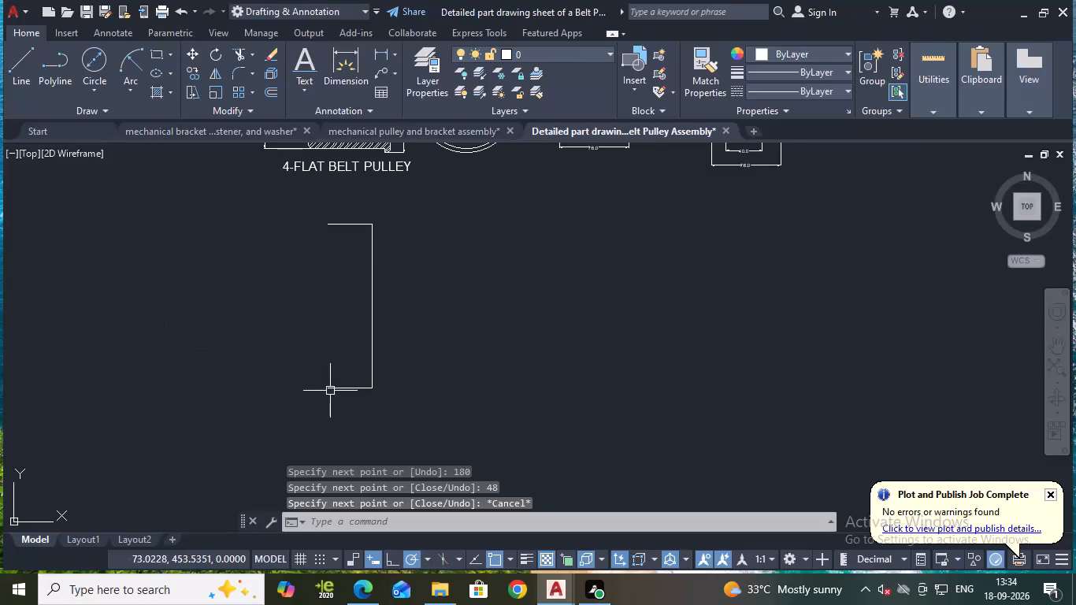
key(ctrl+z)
Draw a closed upright rectangle 48 wide and 180 tall with lines in the empty area below the flat belt pulley.
click(13, 64)
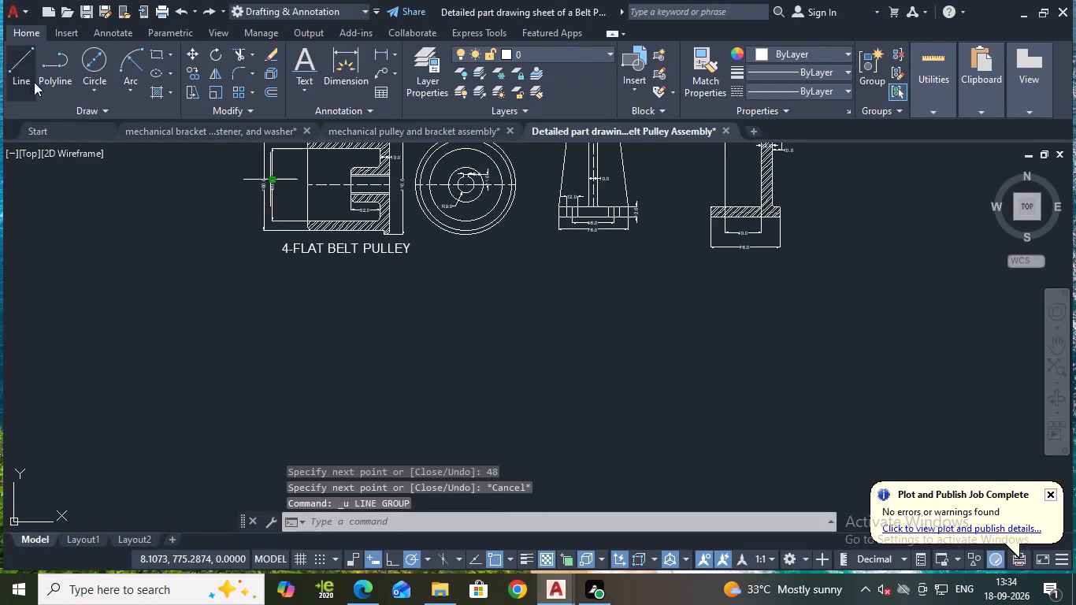
click(317, 310)
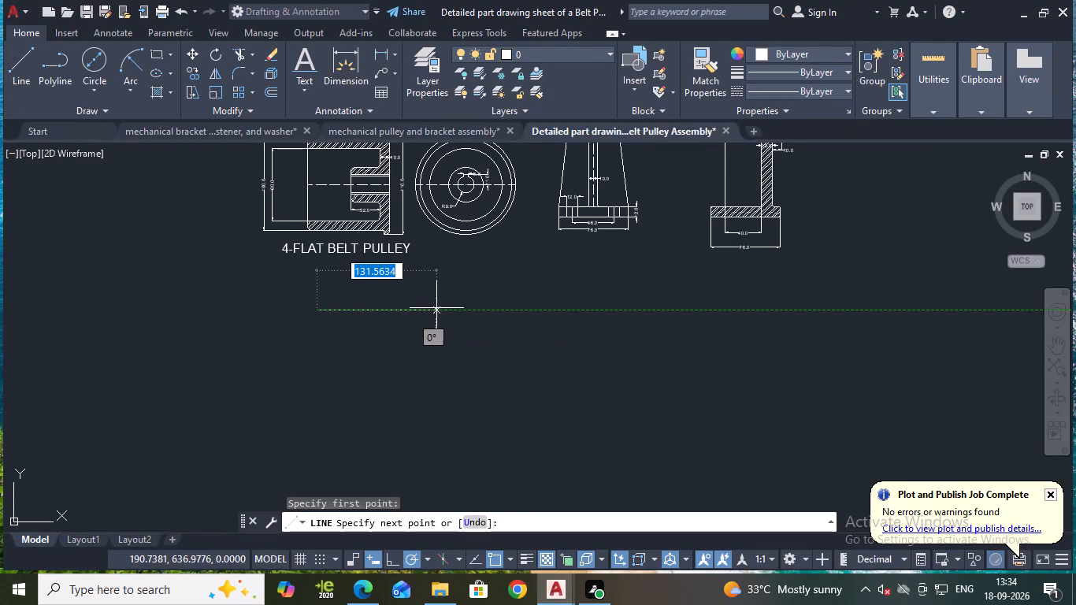
text(18)
key(Return)
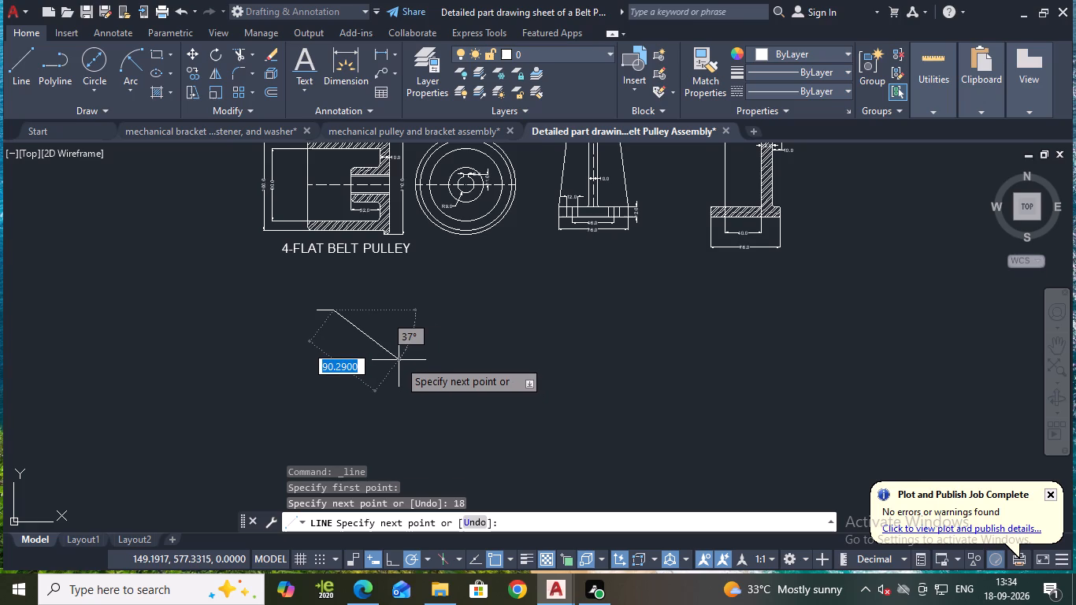
key(ctrl+z)
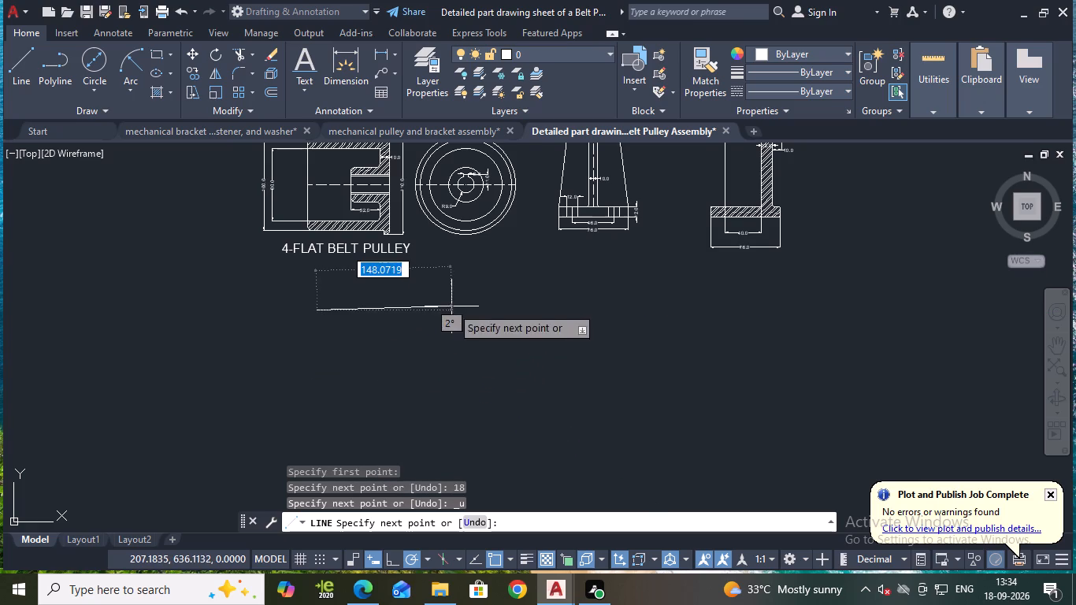
text(48)
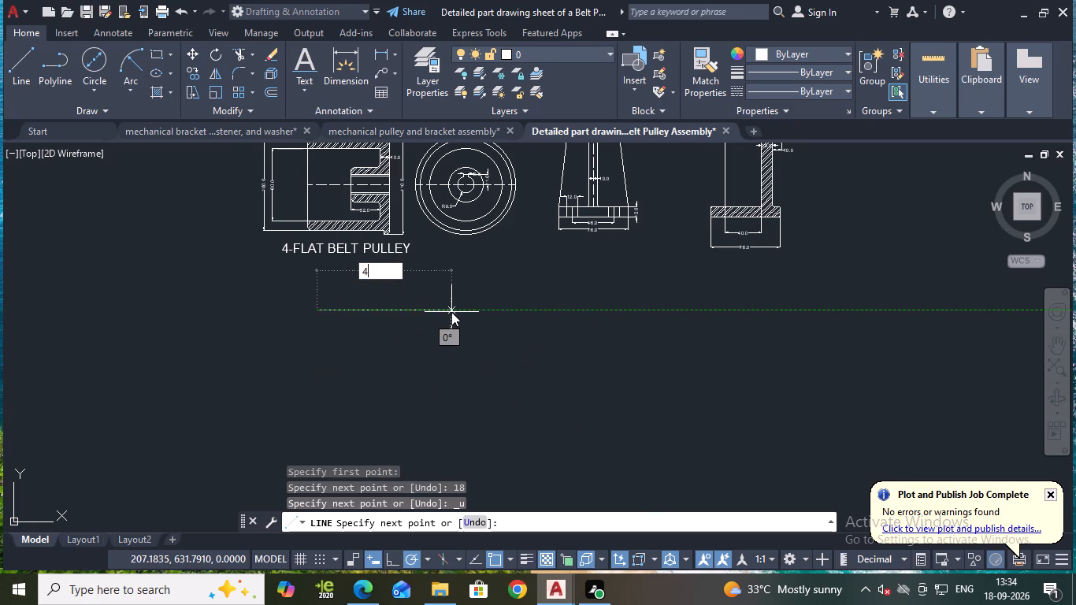
key(Return)
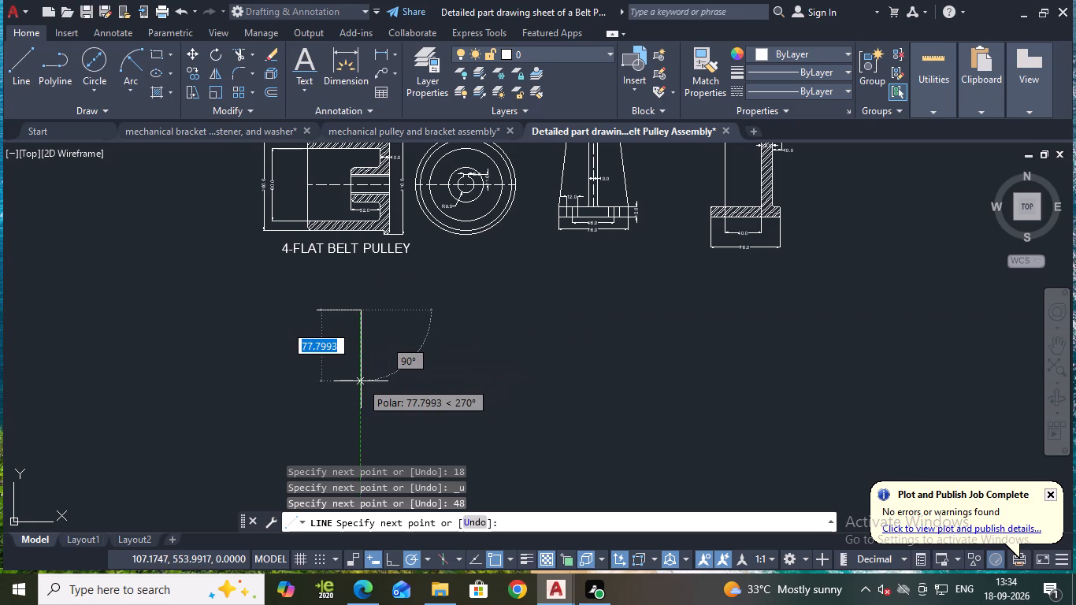
text(180)
key(Return)
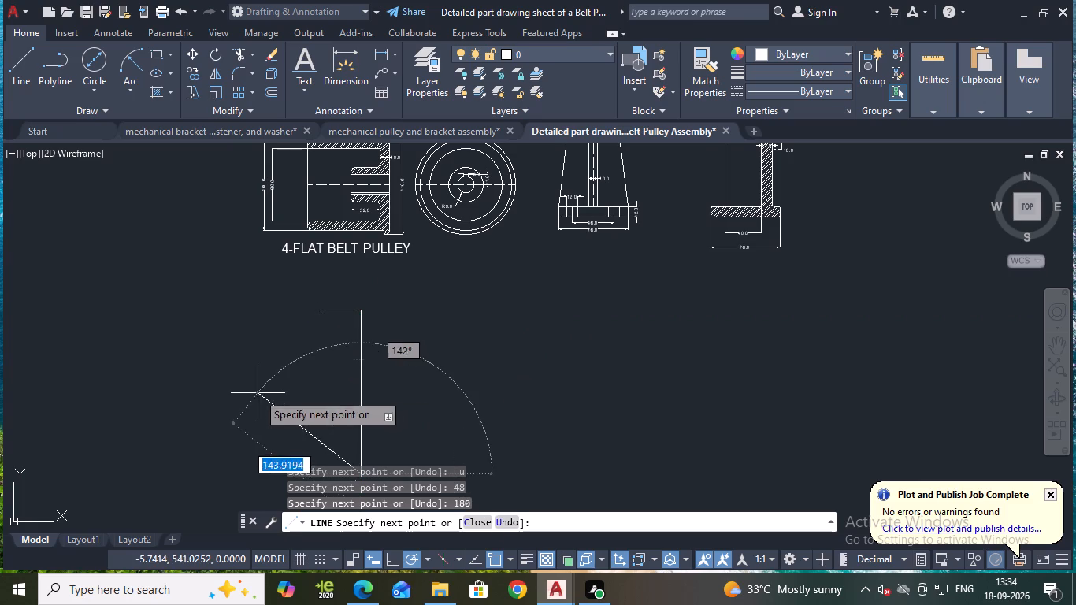
middle_drag(258, 393, 266, 269)
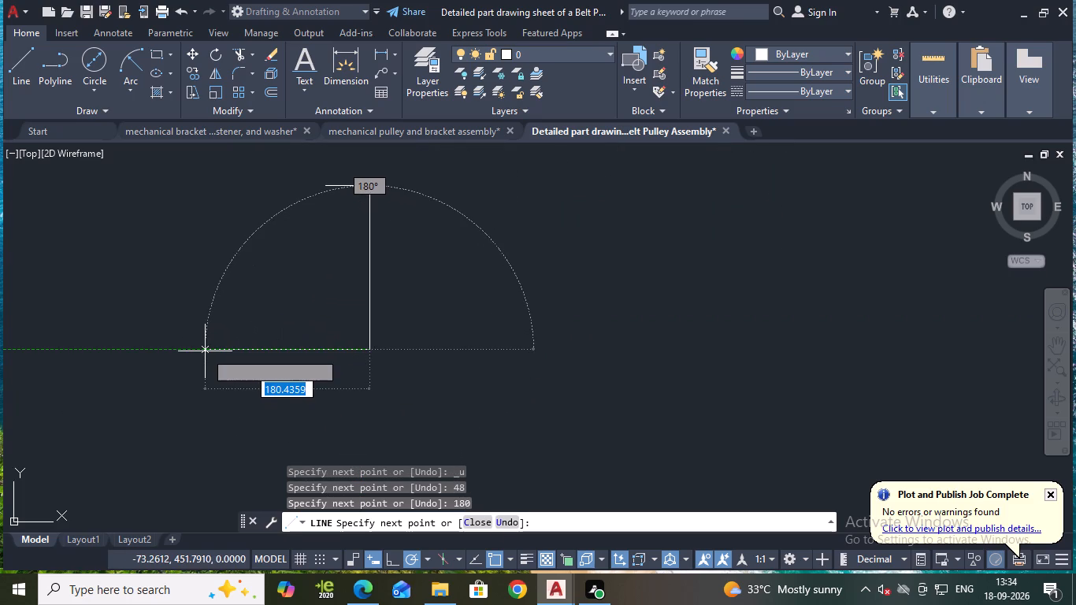
text(48)
key(Return)
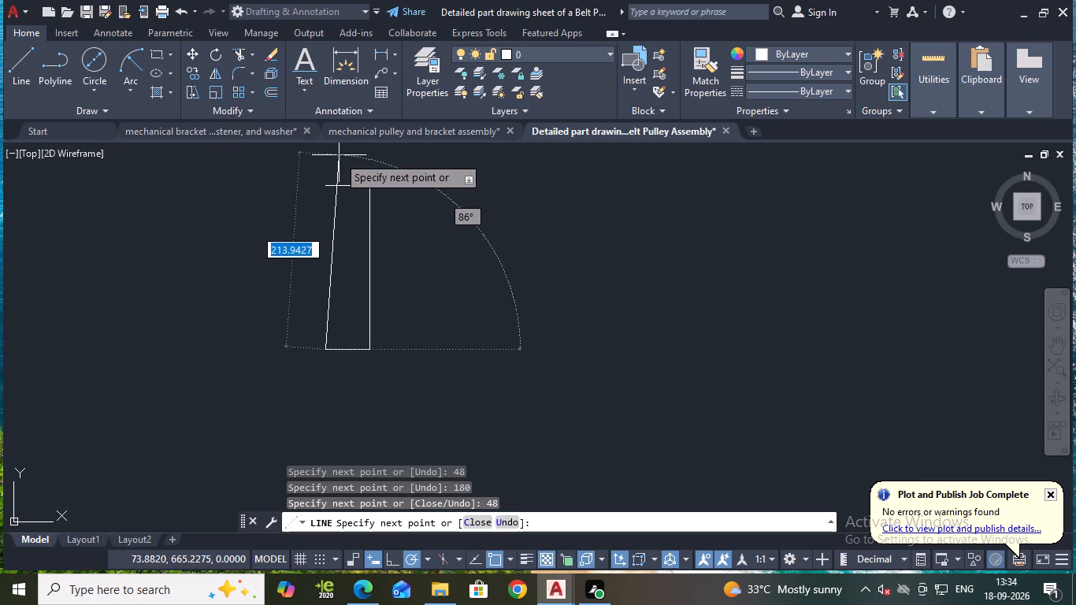
text(180)
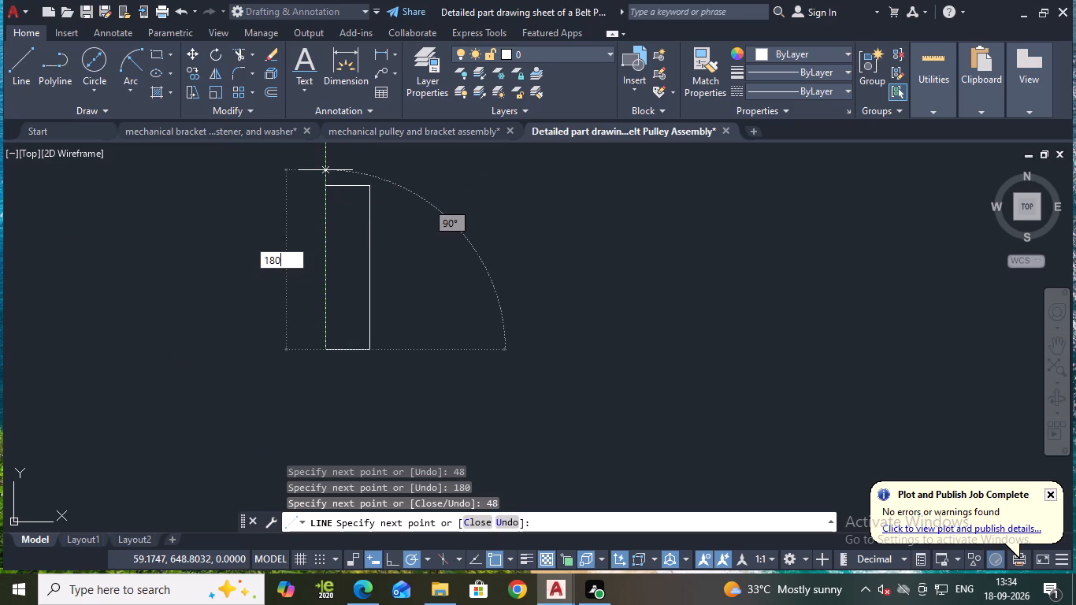
key(Return)
scroll(469, 254, up, 1)
middle_drag(478, 258, 558, 284)
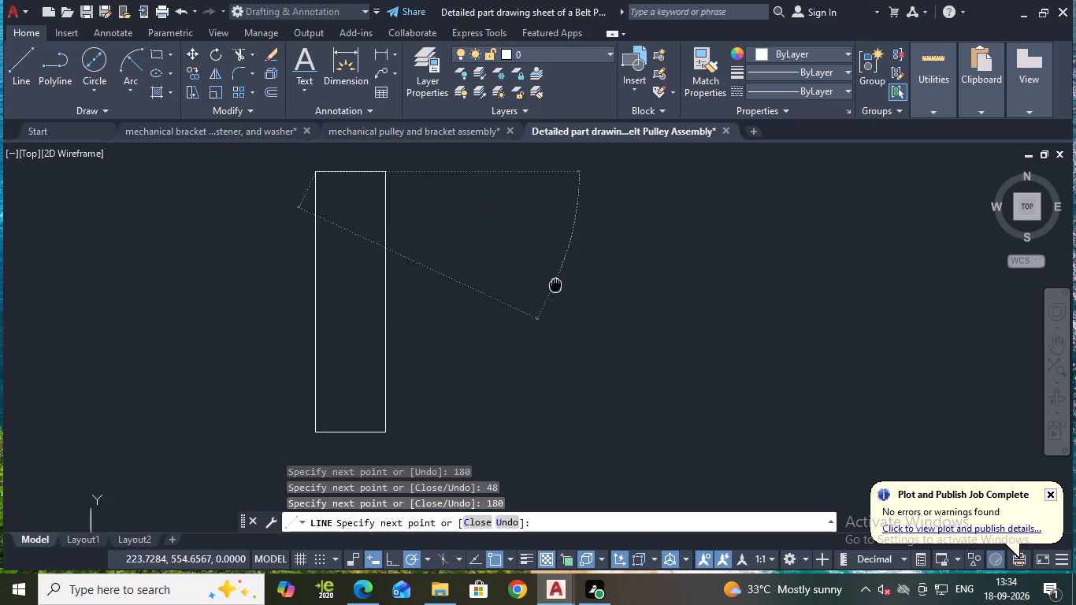
middle_drag(558, 284, 560, 285)
key(Escape)
Draw a horizontal line across the rectangle joining the midpoints of its two long sides.
click(18, 67)
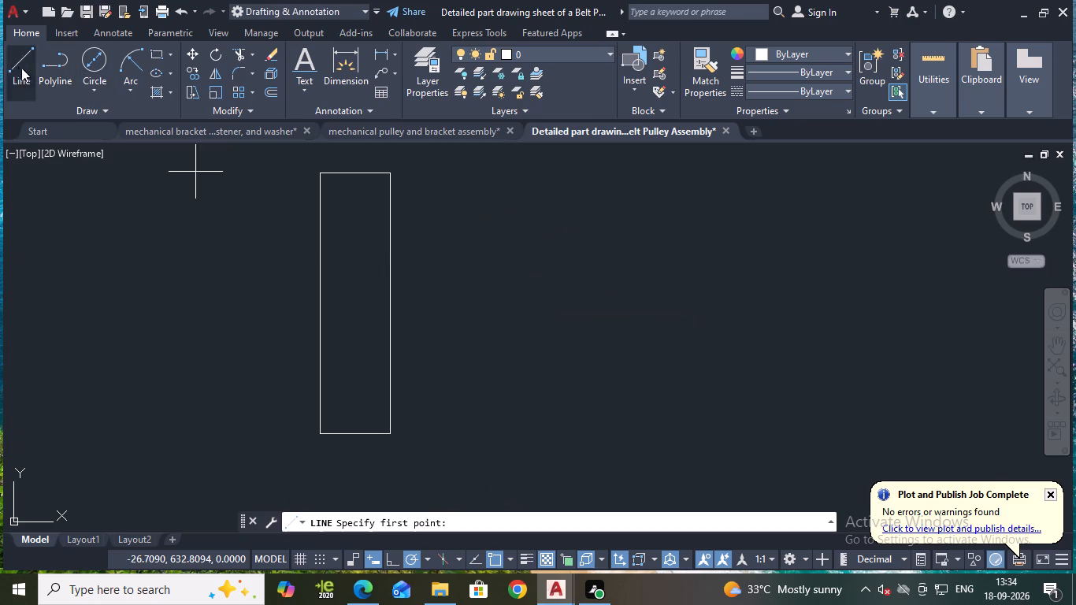
click(320, 306)
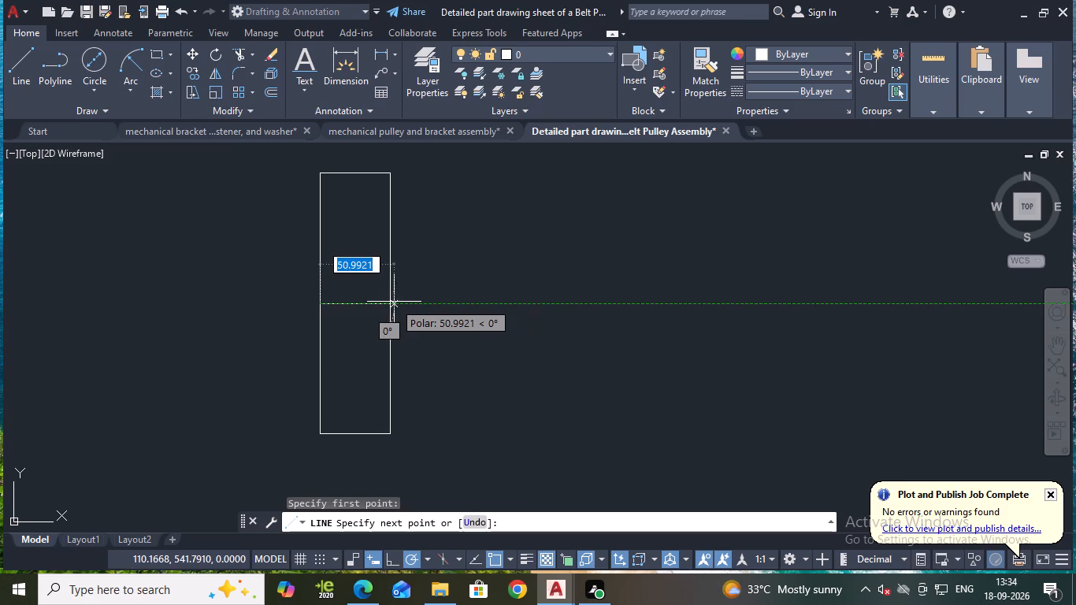
click(389, 304)
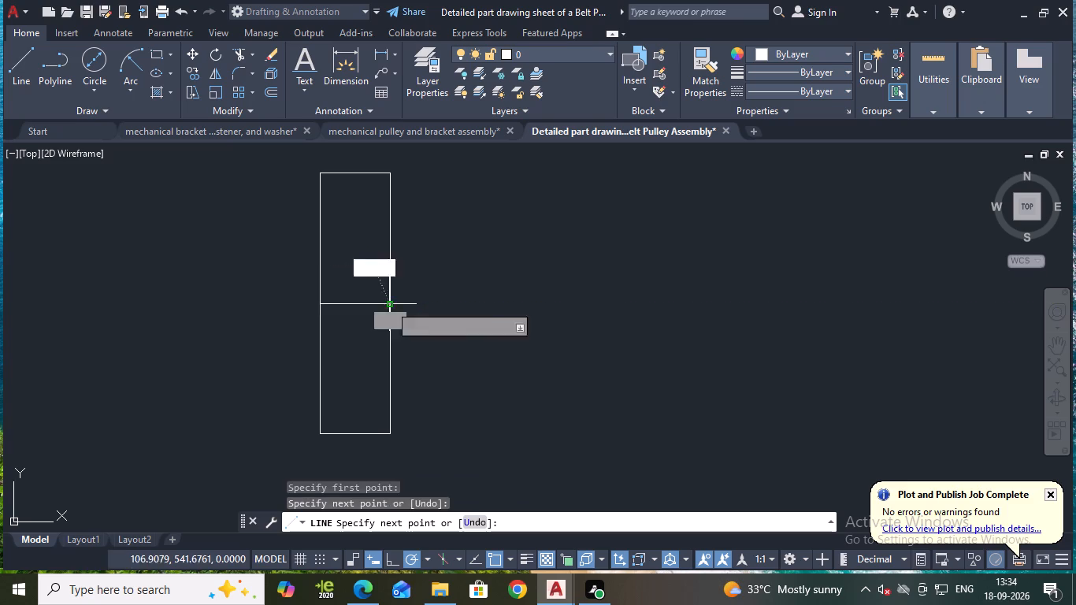
key(Escape)
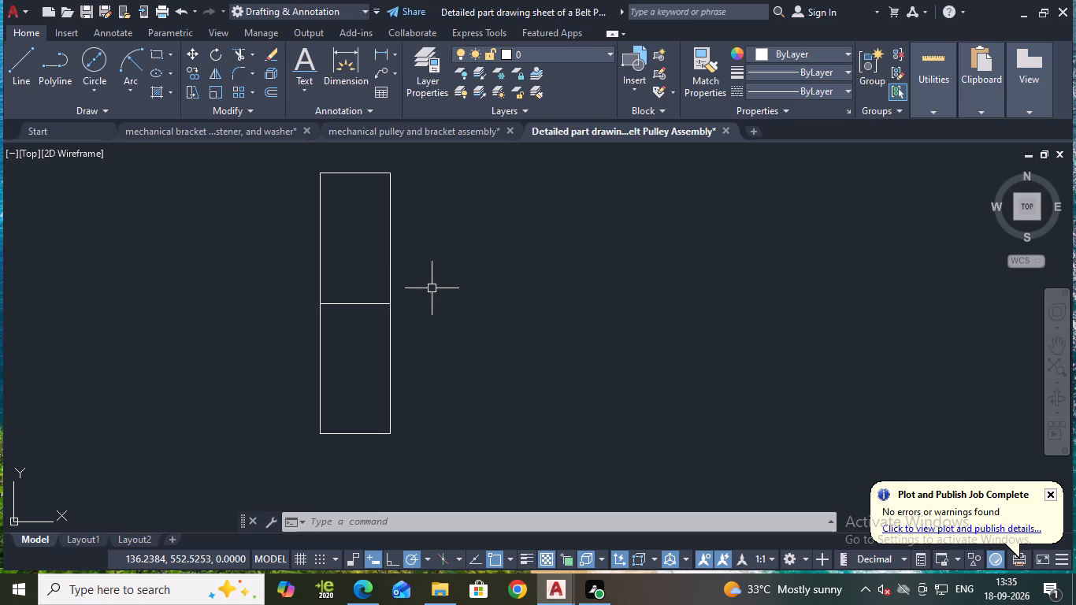
Offset the rectangle's horizontal centre line 80 upward and 80 downward.
key(o)
key(Return)
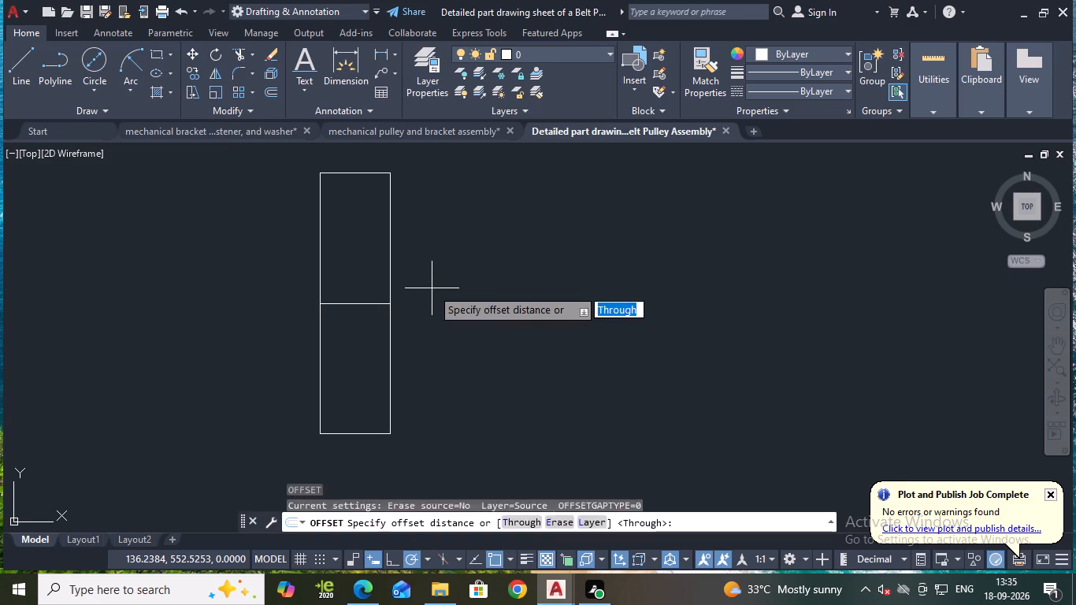
key(Return)
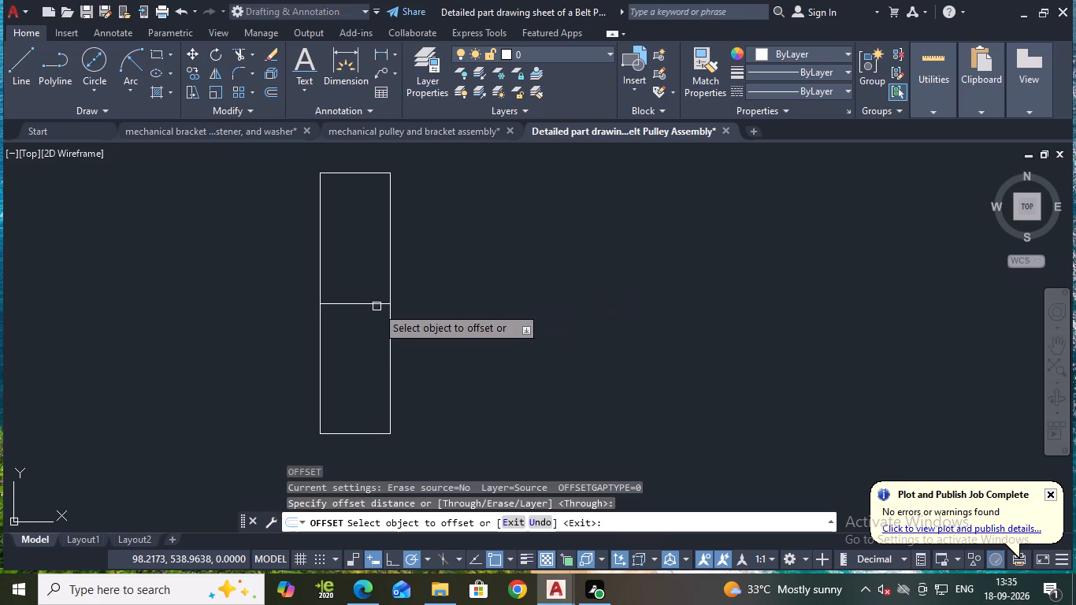
click(377, 306)
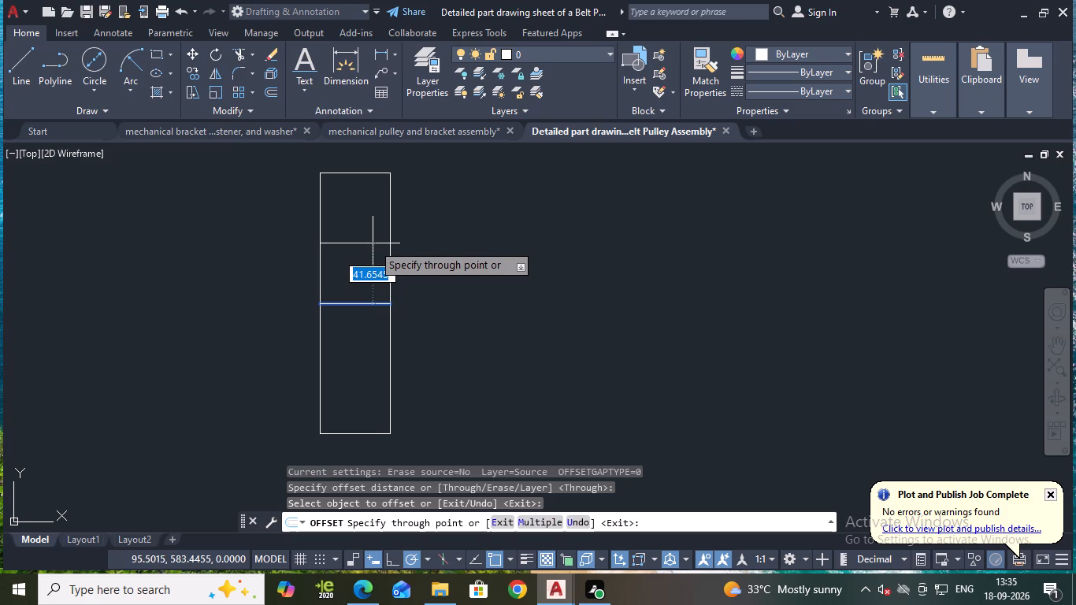
text(80)
key(Return)
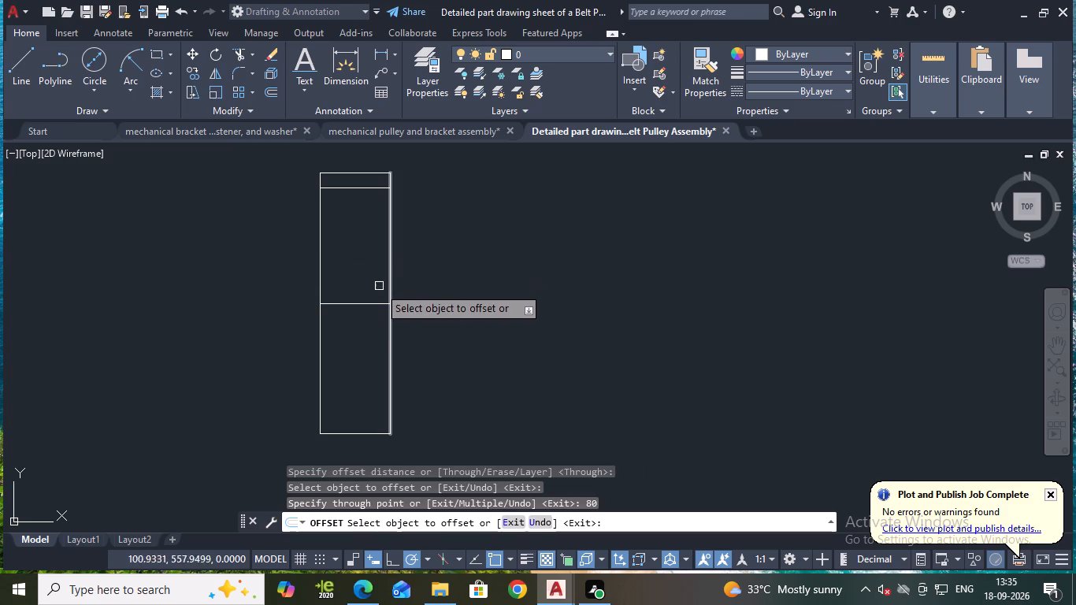
click(369, 306)
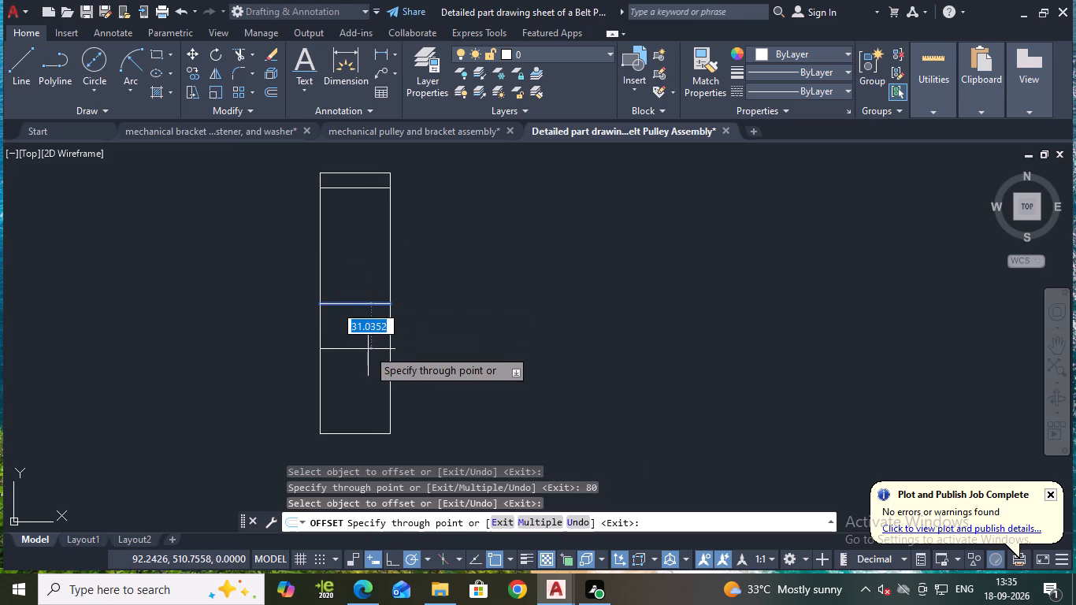
text(80)
key(Return)
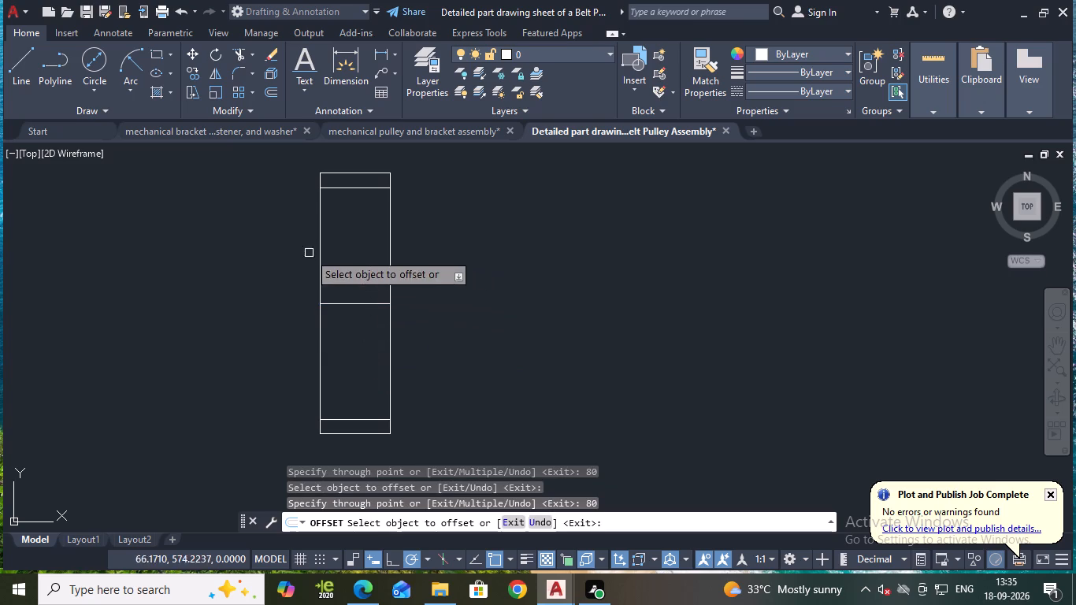
Offset both long vertical sides of the rectangle 3 inward.
click(317, 234)
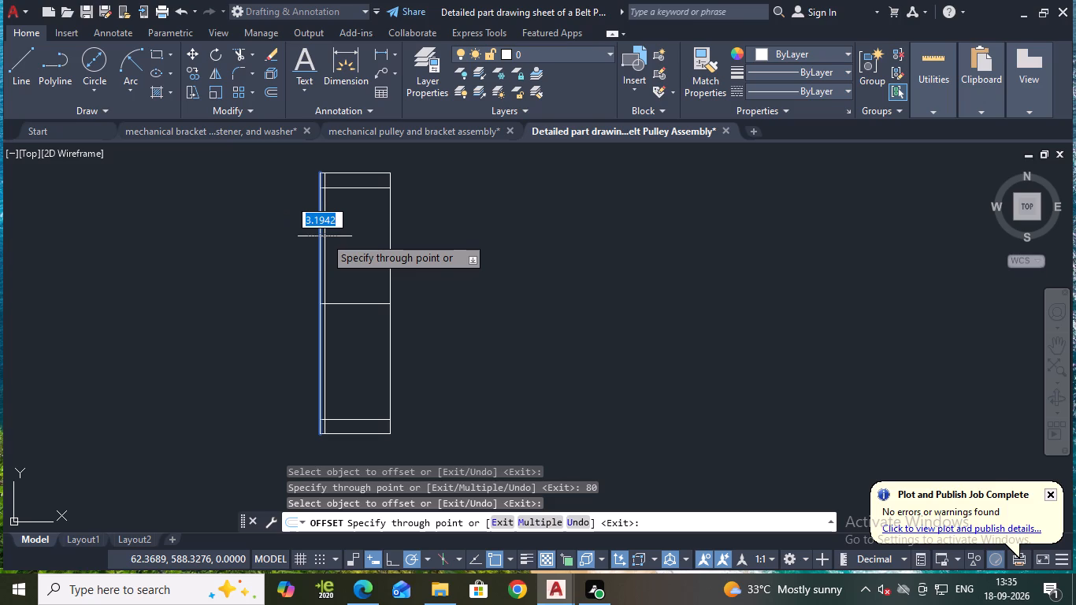
key(3)
key(Return)
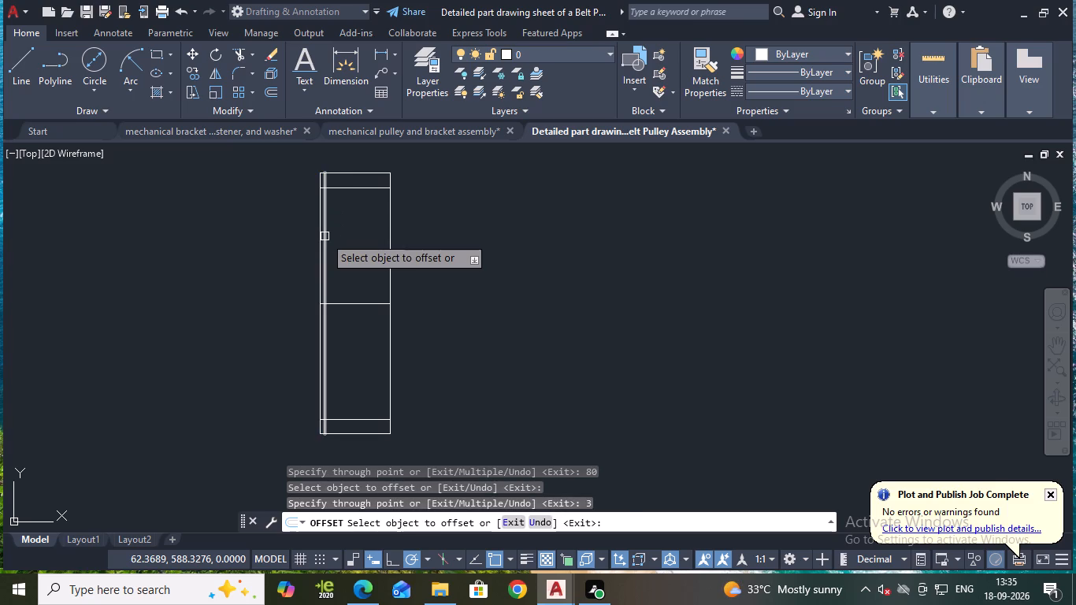
click(392, 217)
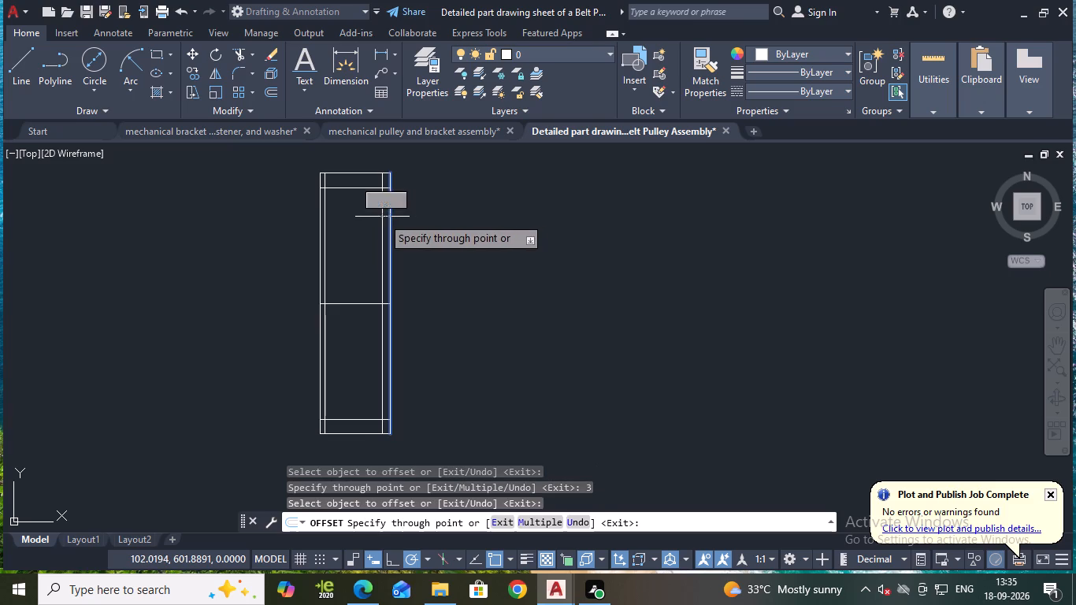
key(3)
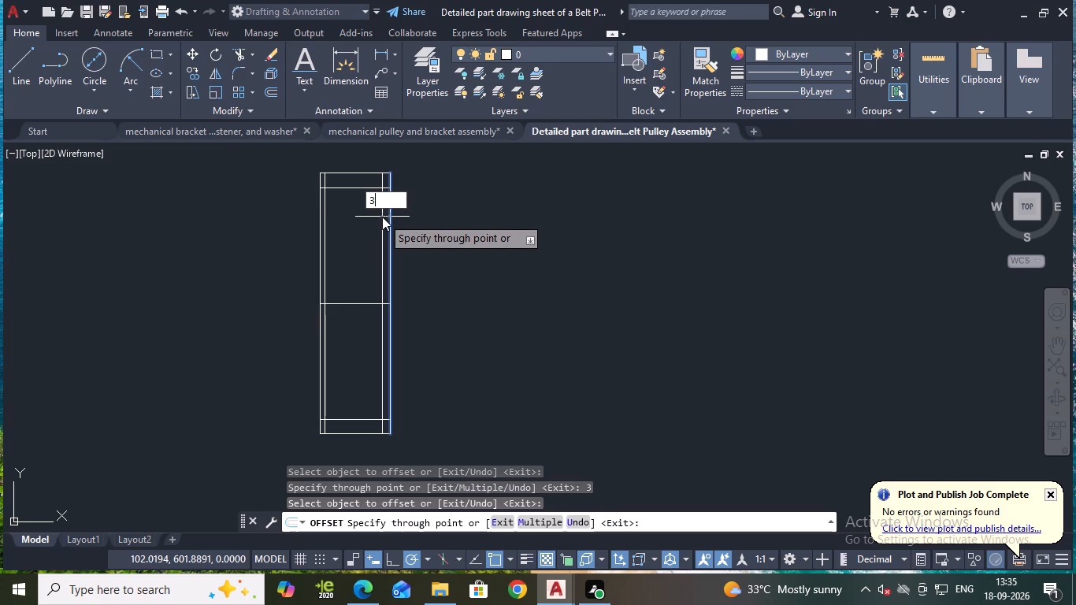
key(Return)
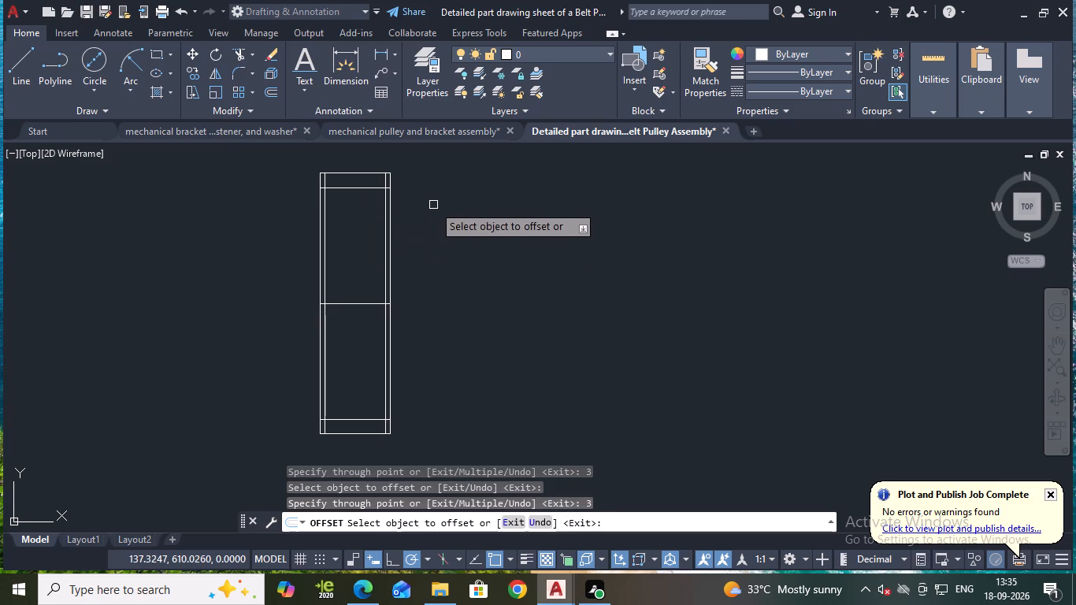
middle_drag(443, 195, 458, 217)
scroll(455, 213, up, 1)
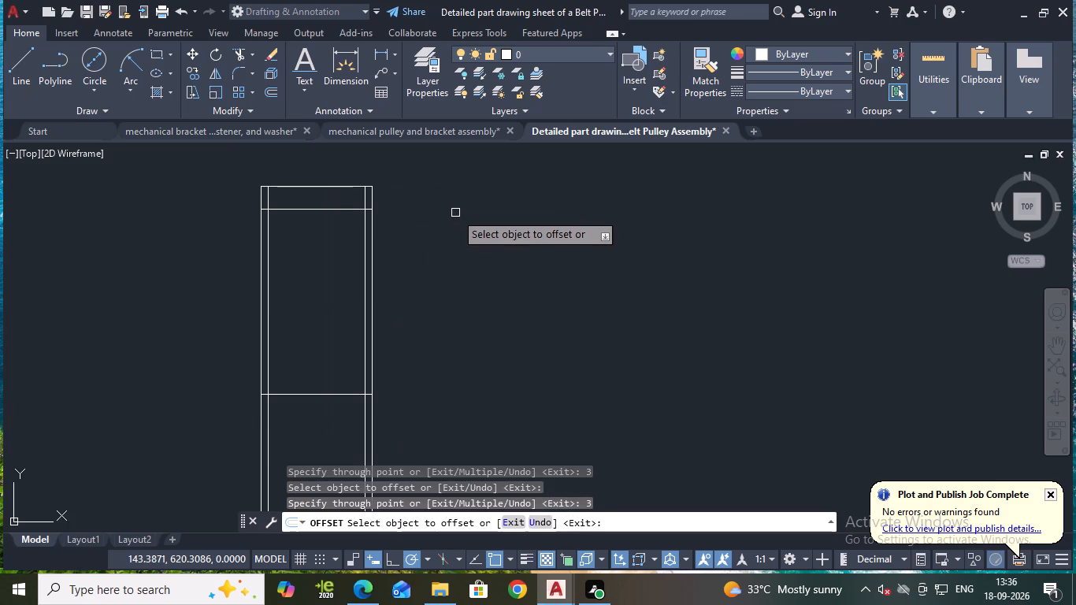
key(Escape)
Trim the inner vertical lines' ends and the middle spans of the outermost offset horizontals, leaving short ledges joined to the long sides.
text(TR)
key(Return)
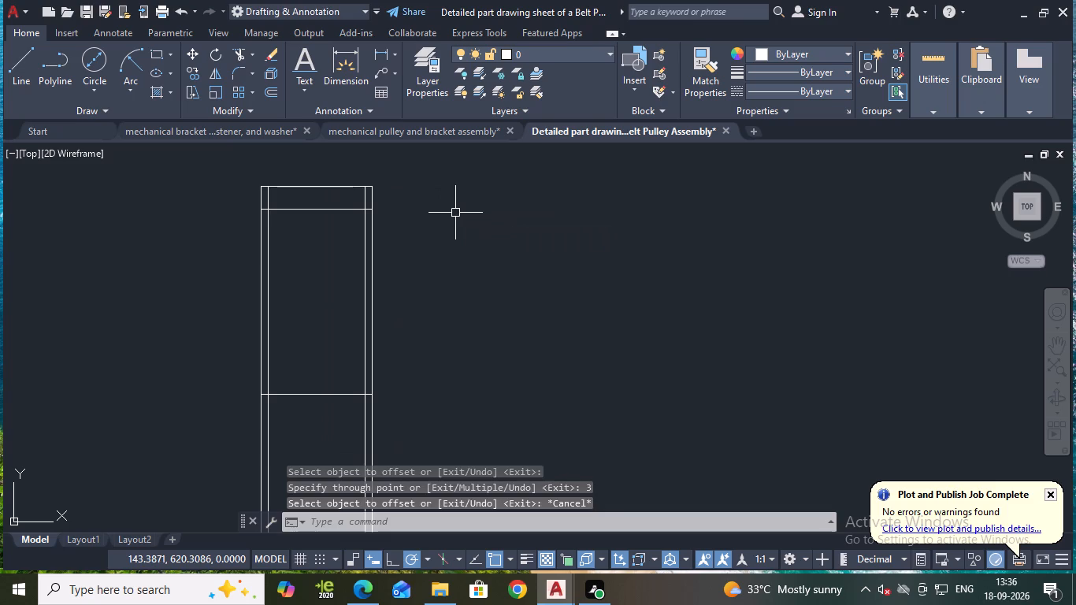
click(266, 198)
click(285, 206)
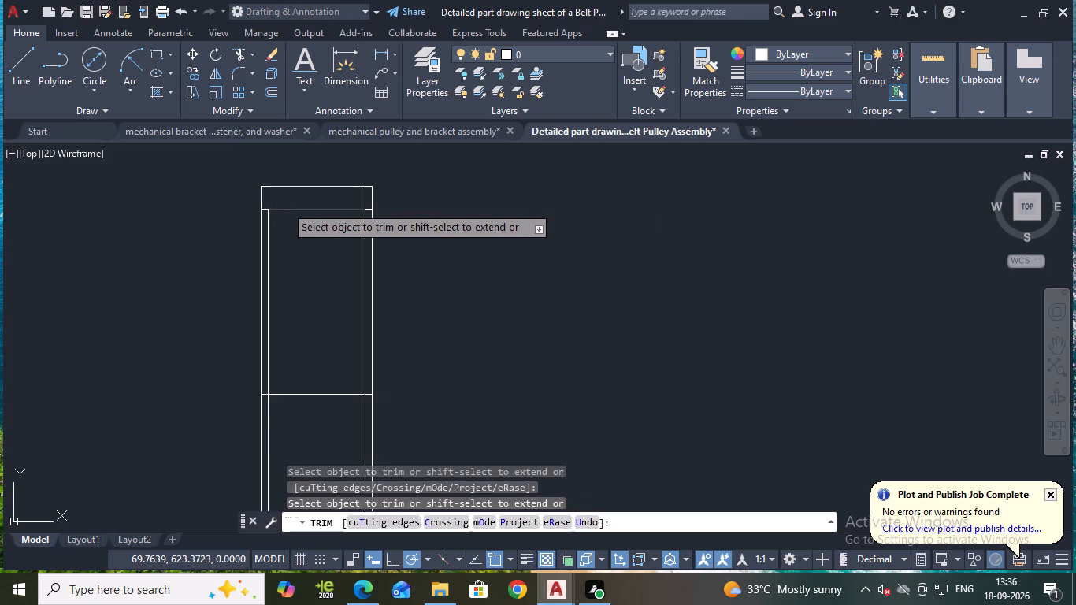
click(362, 200)
middle_drag(440, 261, 589, 110)
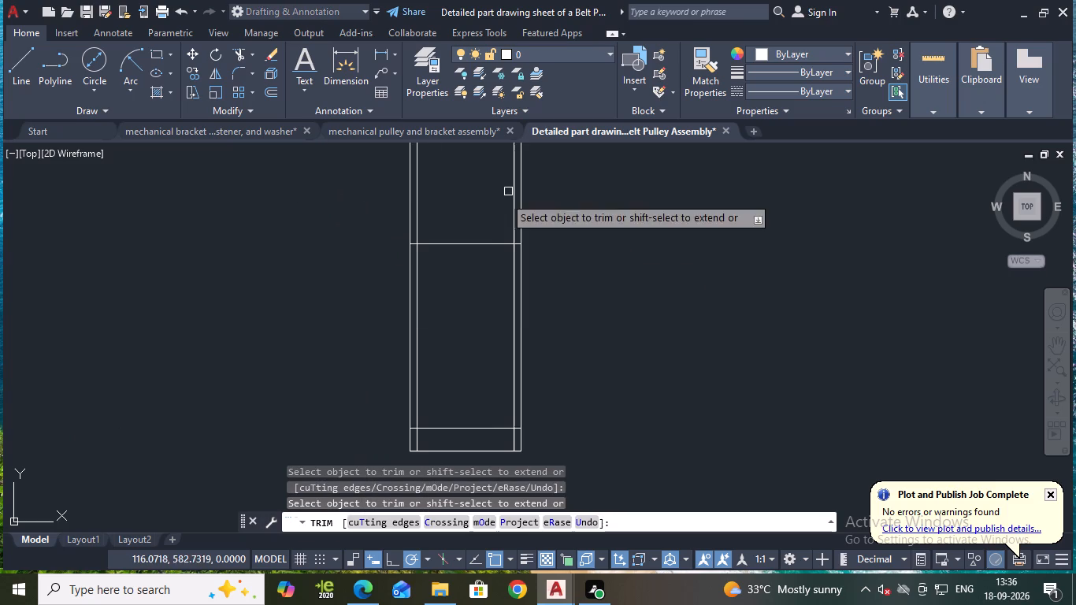
click(419, 436)
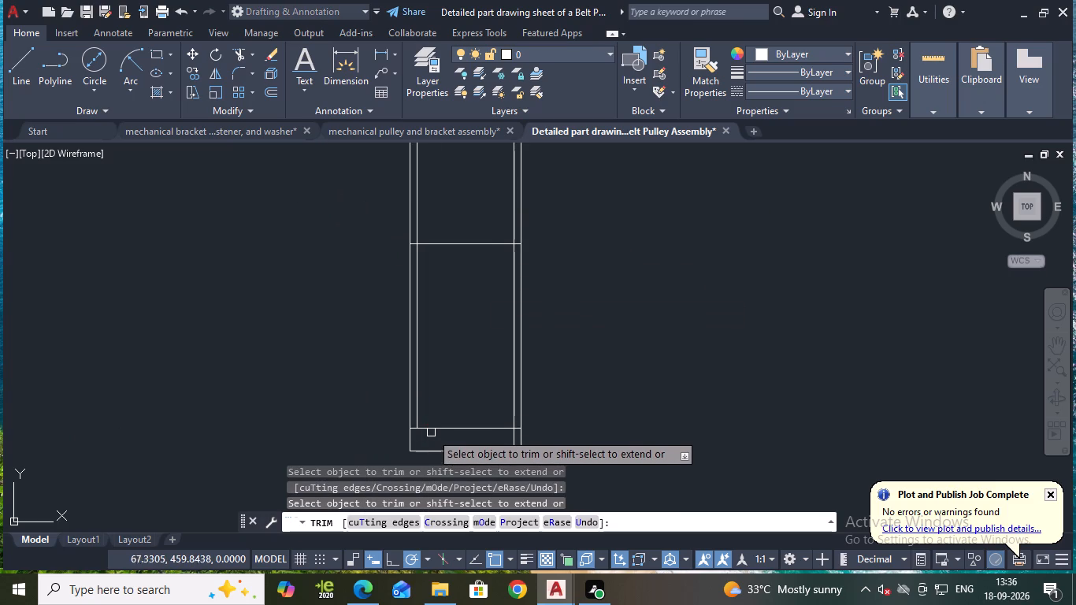
click(436, 431)
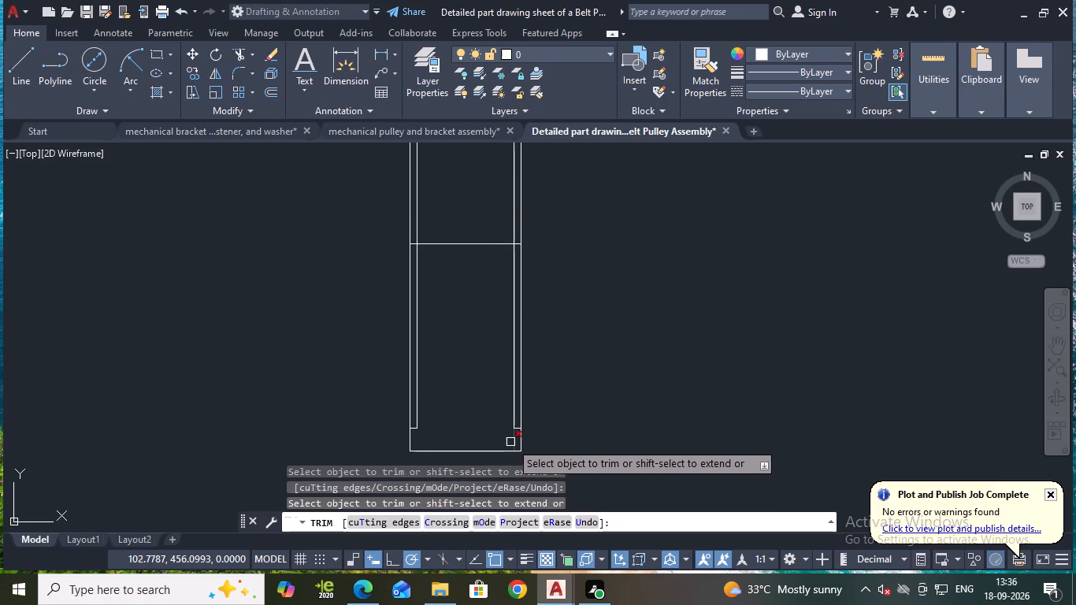
click(510, 442)
scroll(579, 347, down, 1)
middle_drag(580, 338, 538, 370)
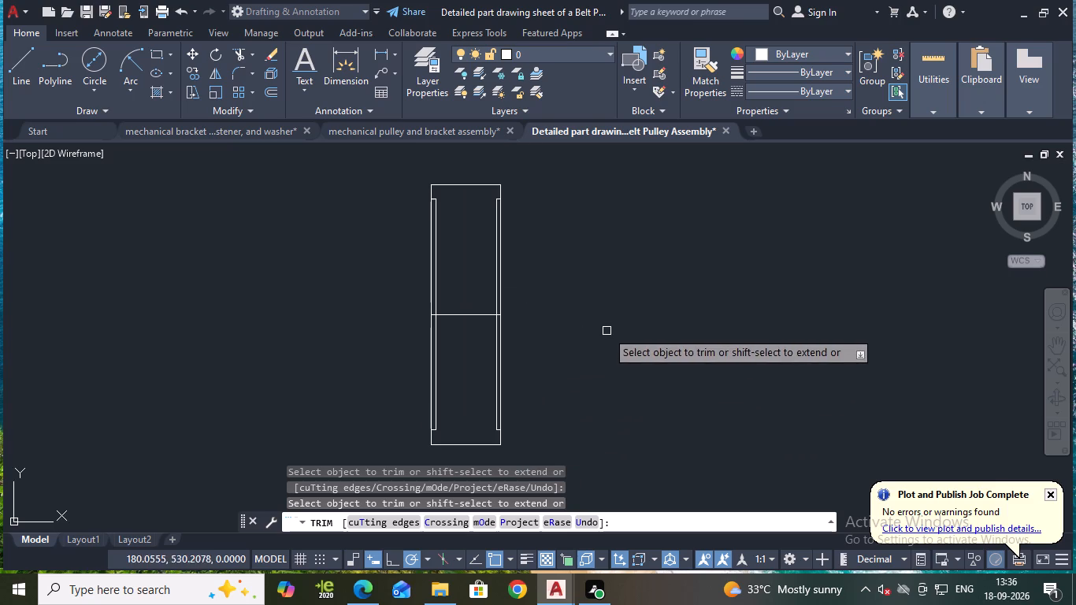
key(Escape)
Save the drawing.
key(ctrl+s)
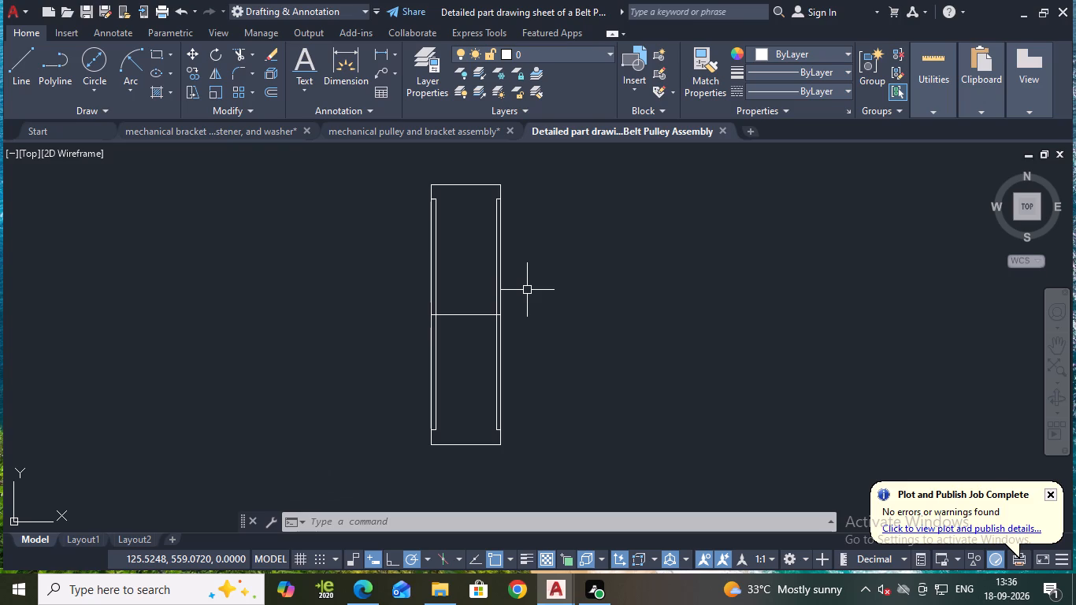
key(Escape)
Offset the horizontal centre line 45 upward and 45 downward.
key(o)
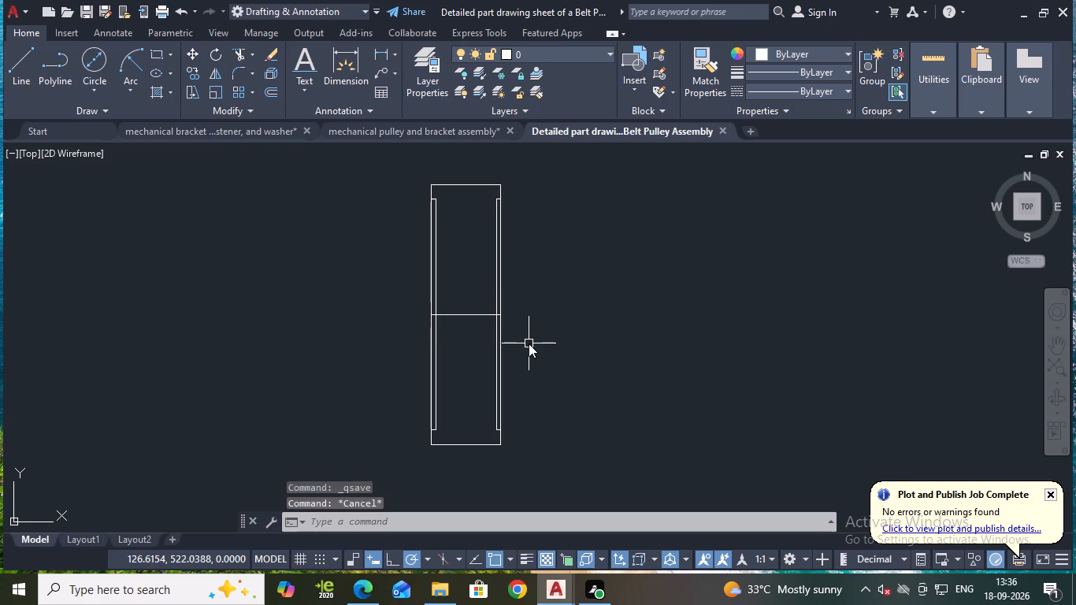
key(Return)
key(Return)
click(471, 314)
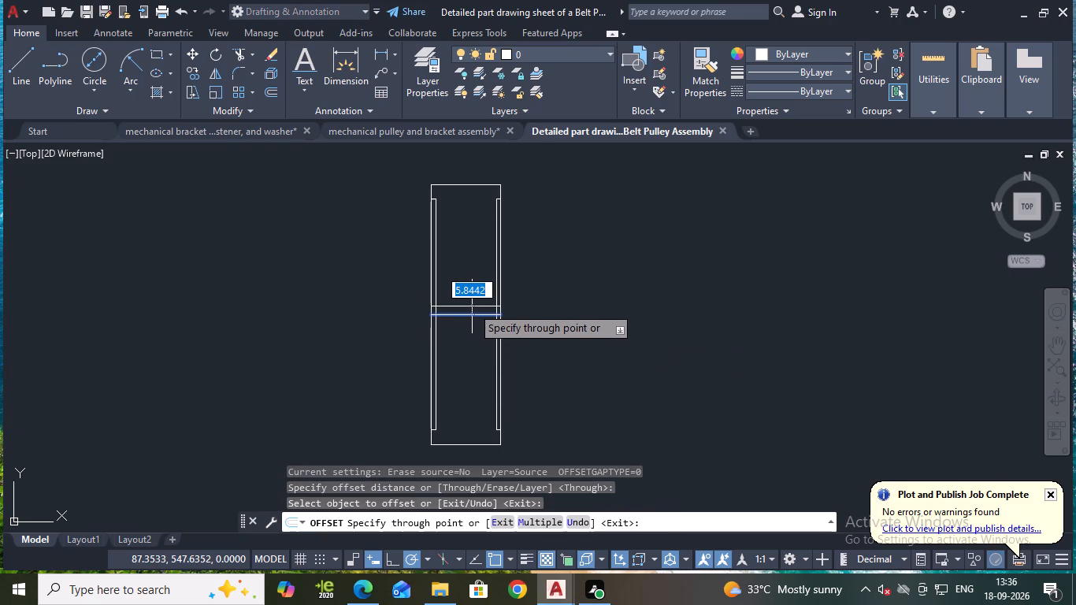
text(45)
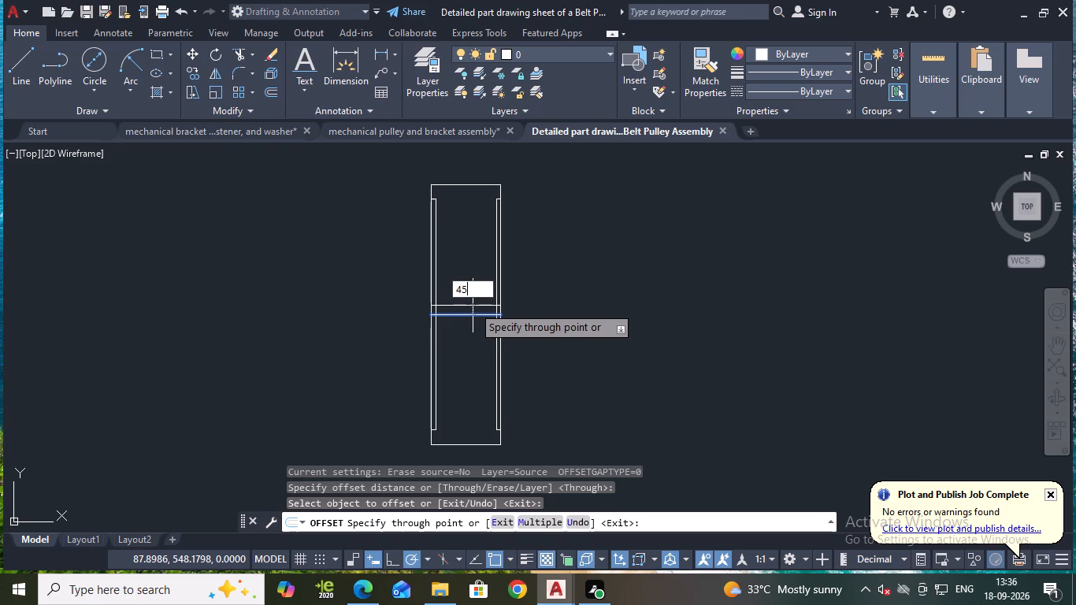
key(Return)
click(469, 311)
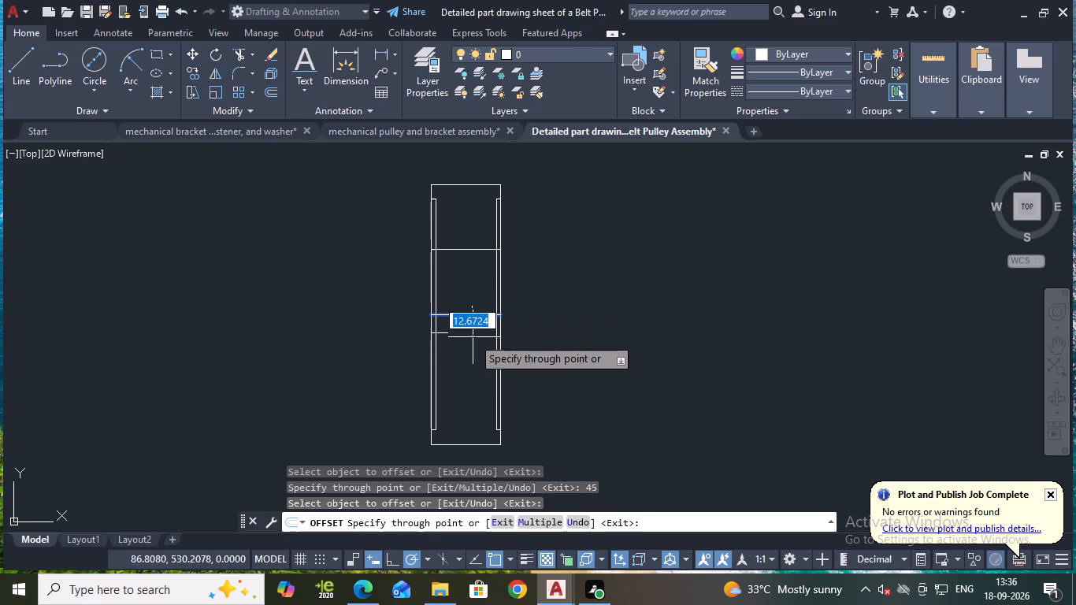
text(45)
key(Return)
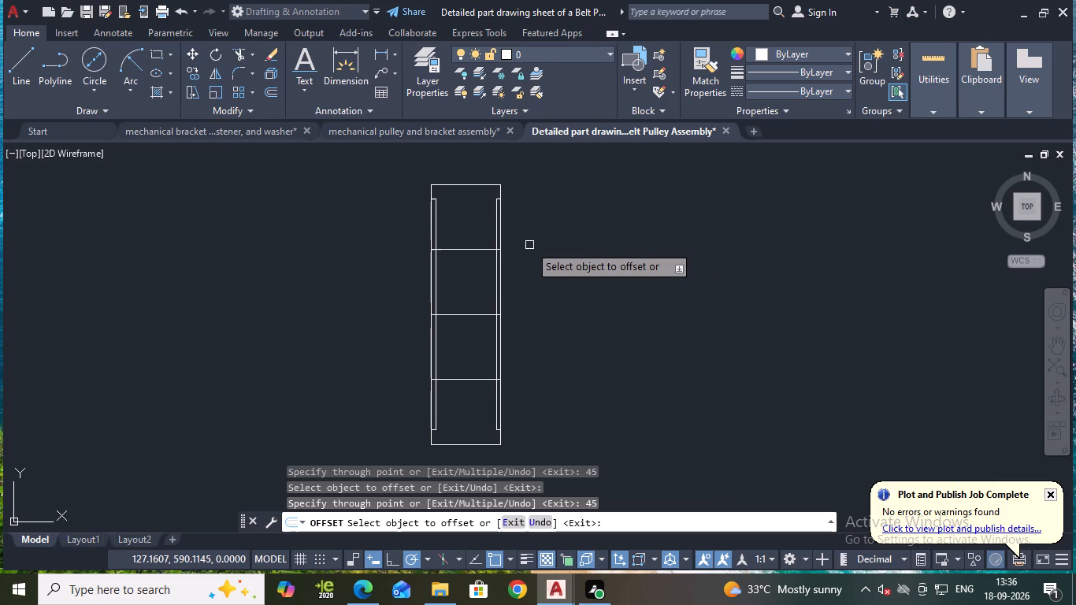
key(Escape)
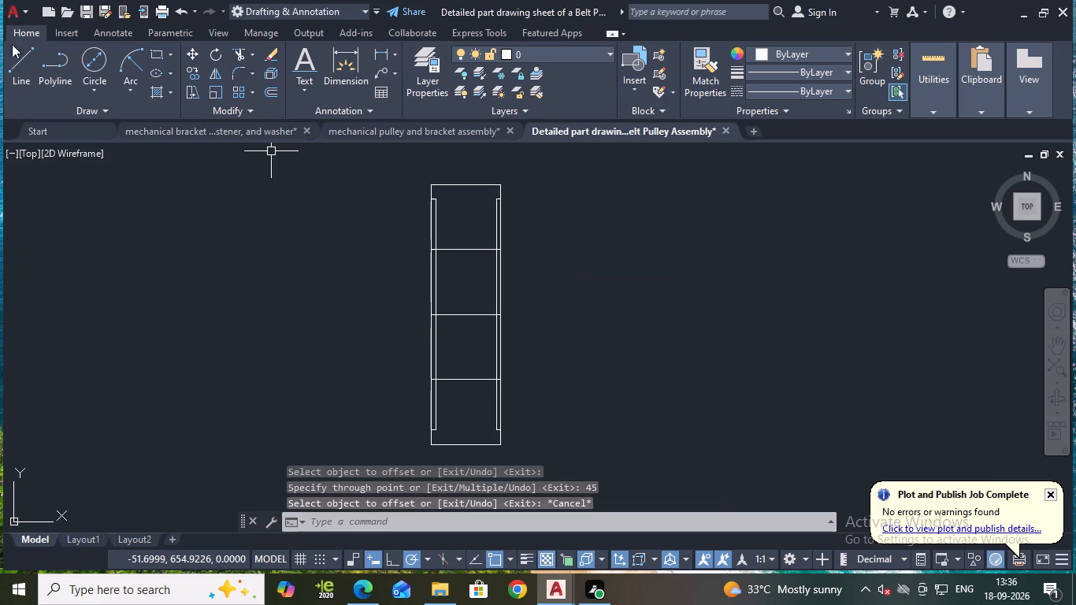
Draw a vertical centre line joining the midpoints of the rectangle's top and bottom edges.
click(20, 48)
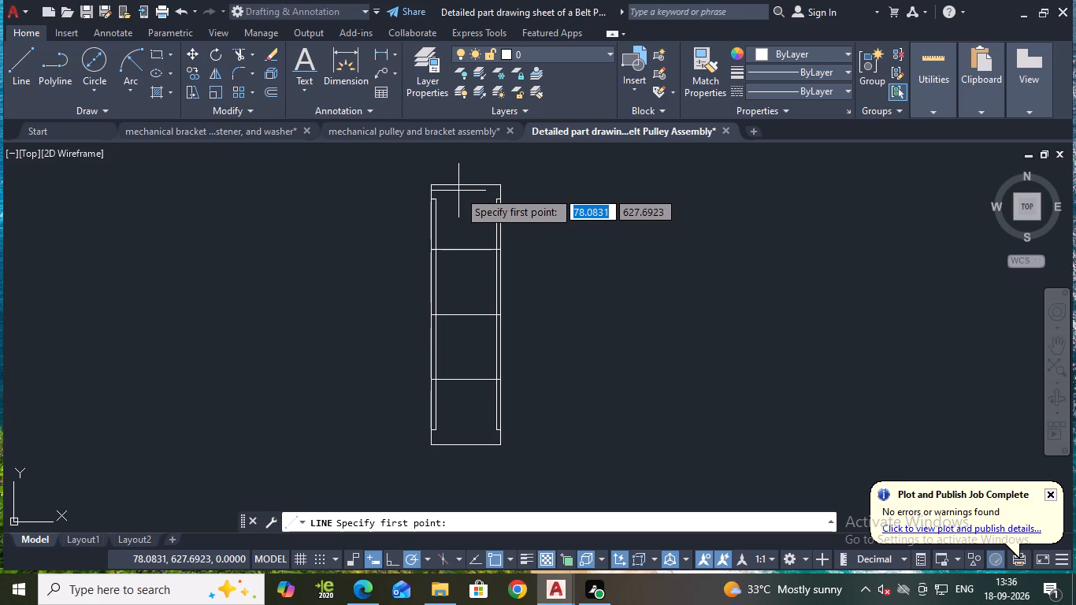
click(463, 187)
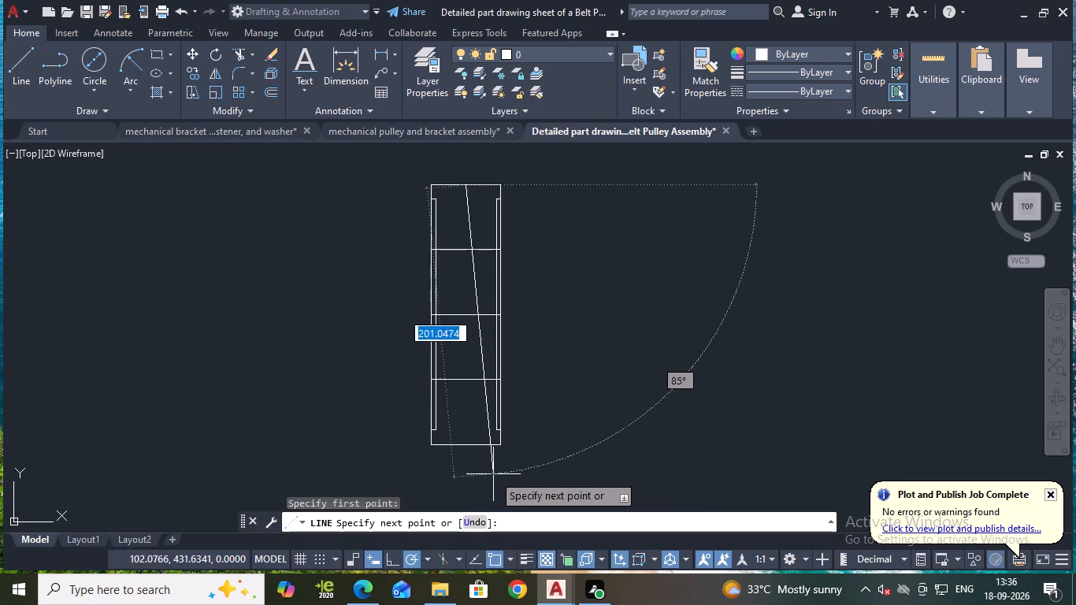
click(466, 444)
key(Escape)
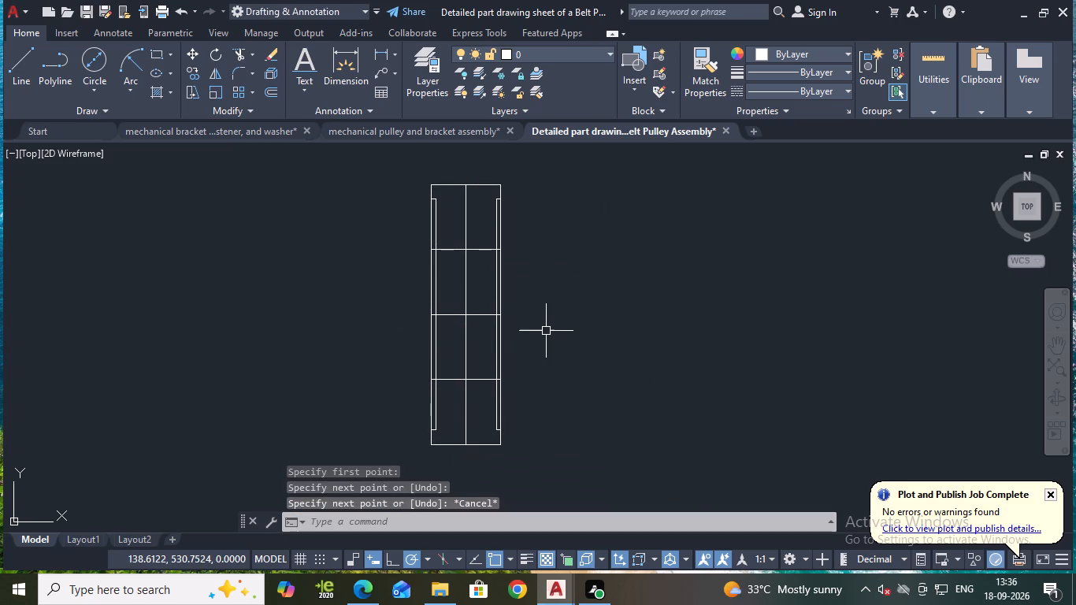
Offset the vertical centre line 6 to each side.
key(o)
key(Return)
key(Return)
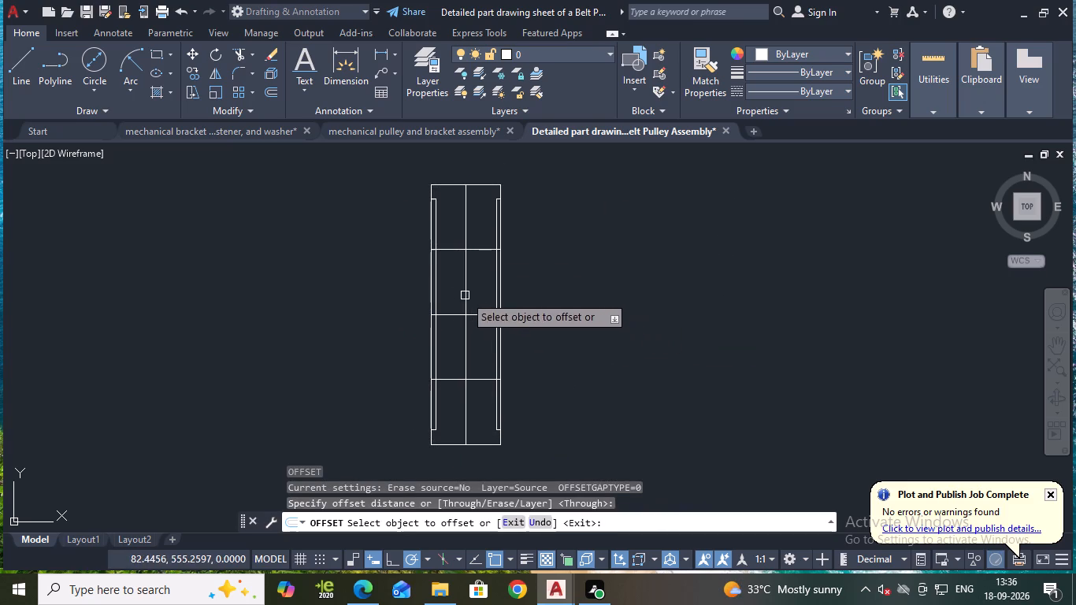
click(466, 295)
key(6)
key(Return)
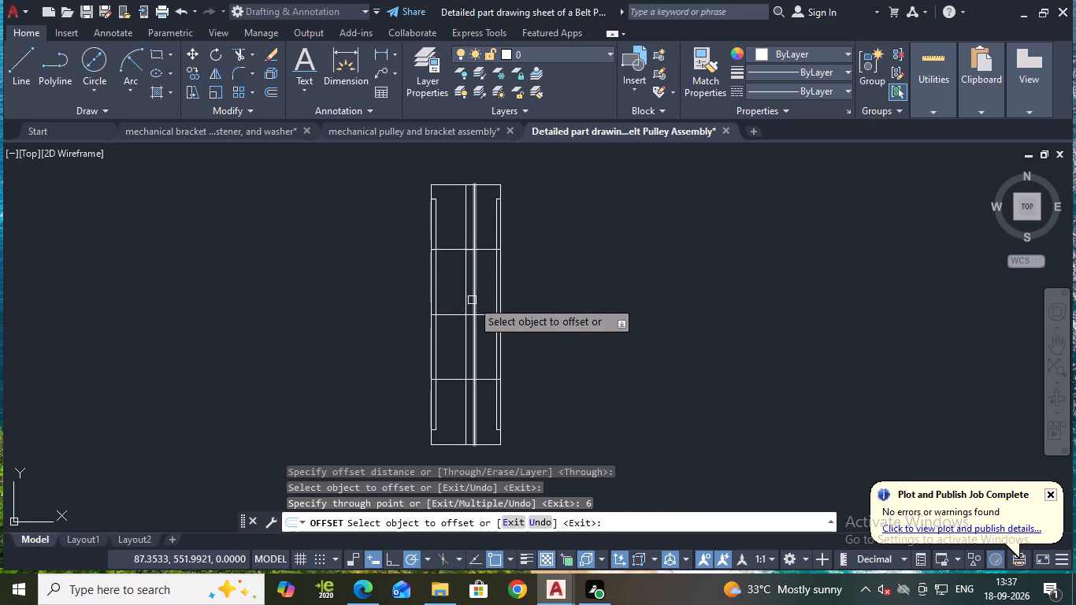
click(463, 283)
key(6)
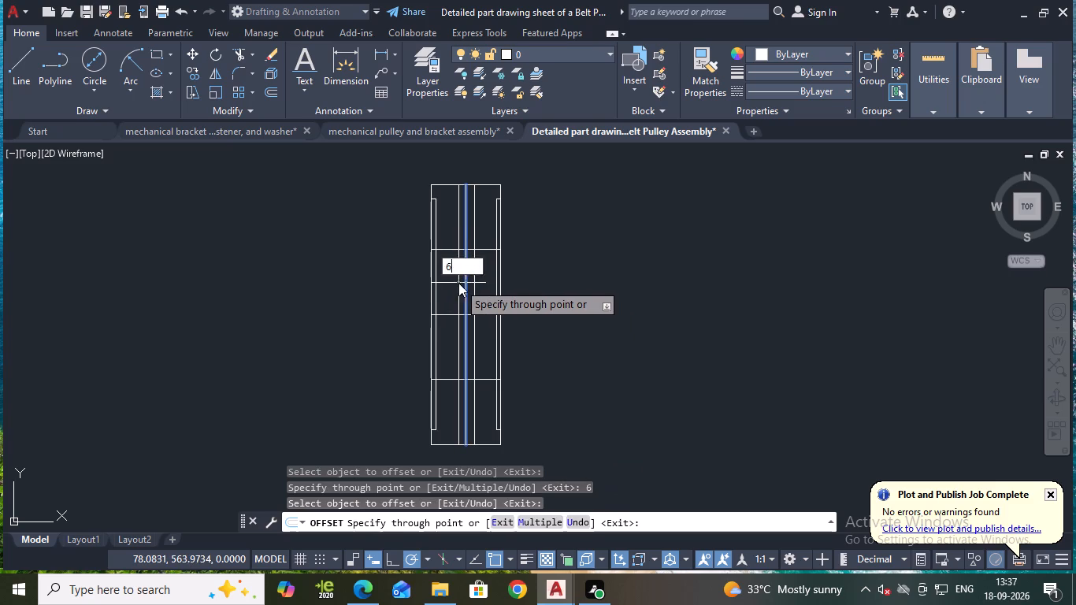
key(Return)
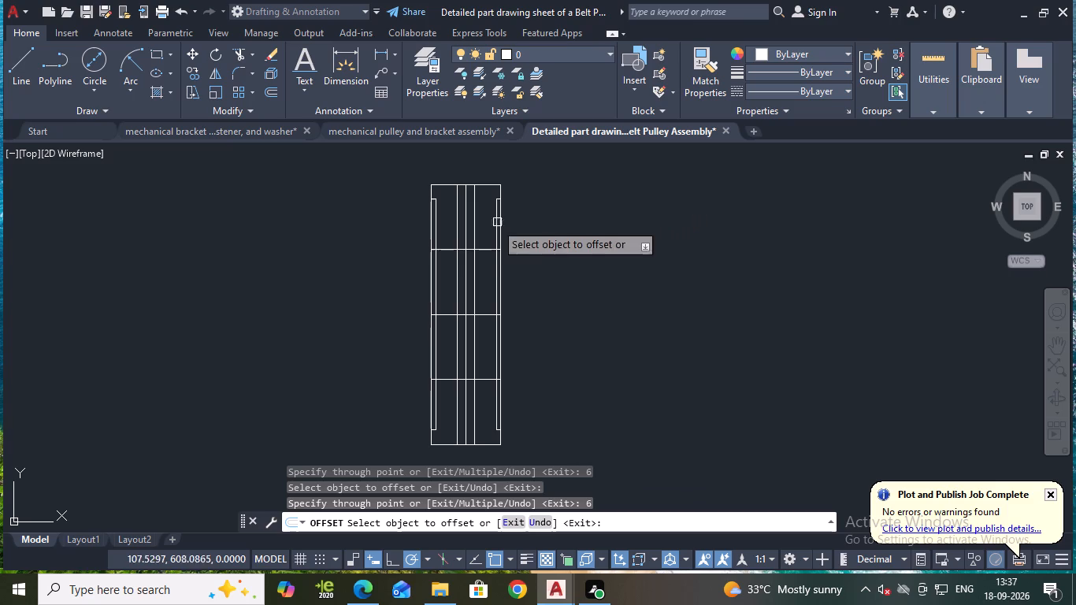
Offset the vertical centre line 14 toward the rectangle's left side.
click(469, 206)
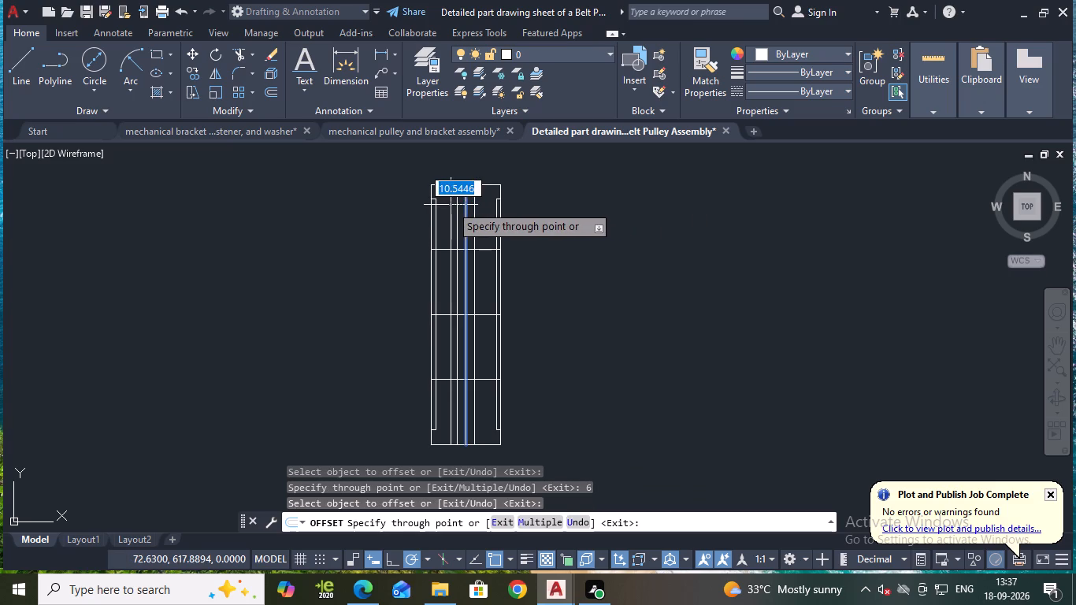
text(14)
key(Return)
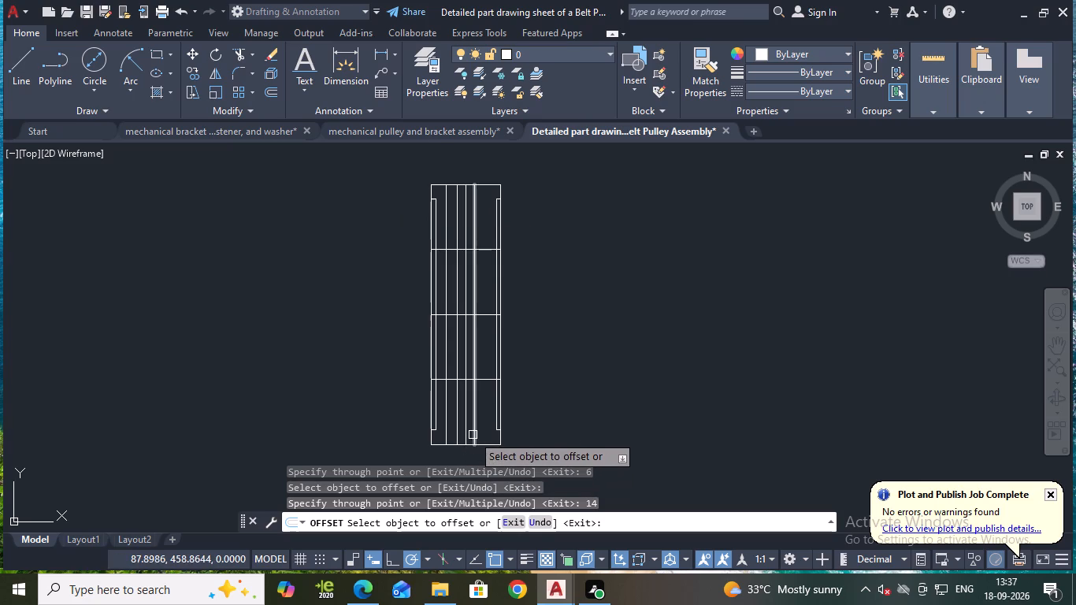
scroll(473, 435, up, 2)
scroll(448, 447, down, 2)
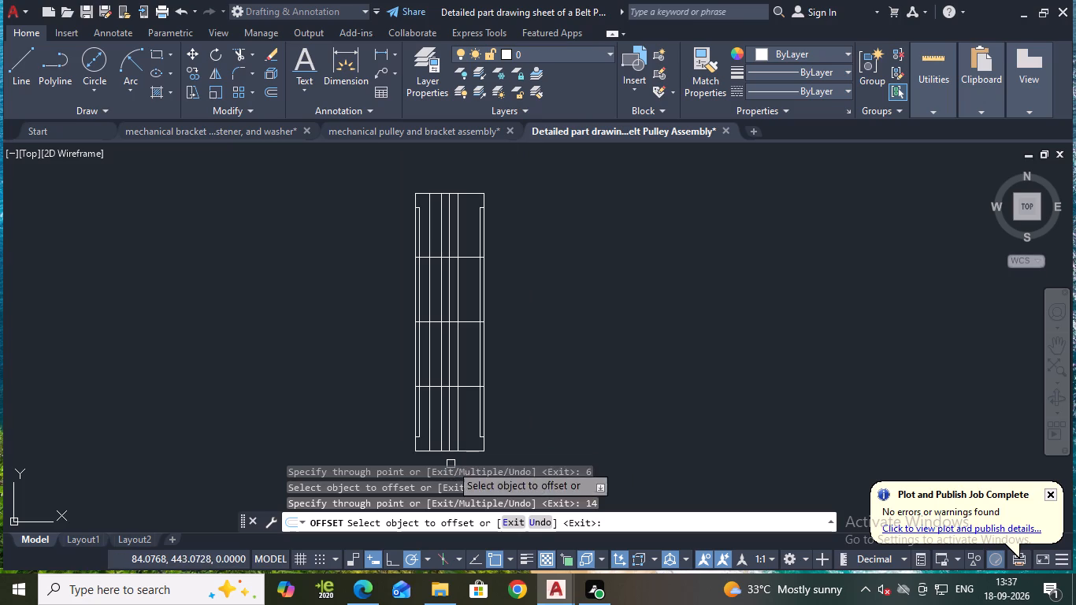
Offset the vertical centre line 14 toward the rectangle's right side.
click(449, 445)
text(14)
key(Return)
scroll(525, 189, up, 1)
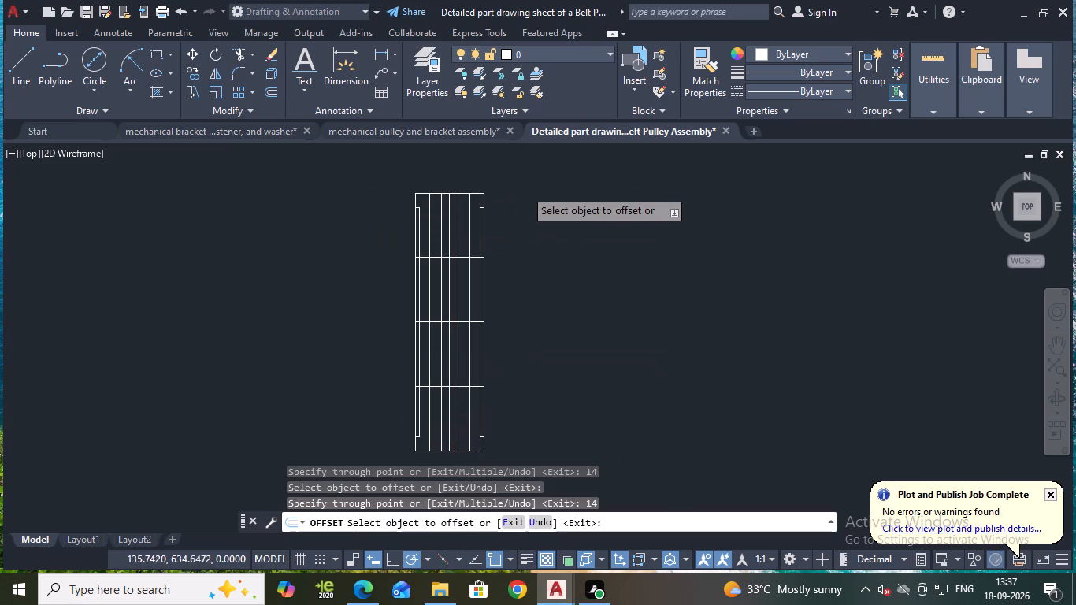
middle_drag(532, 211, 552, 287)
key(Escape)
Save the drawing.
click(15, 71)
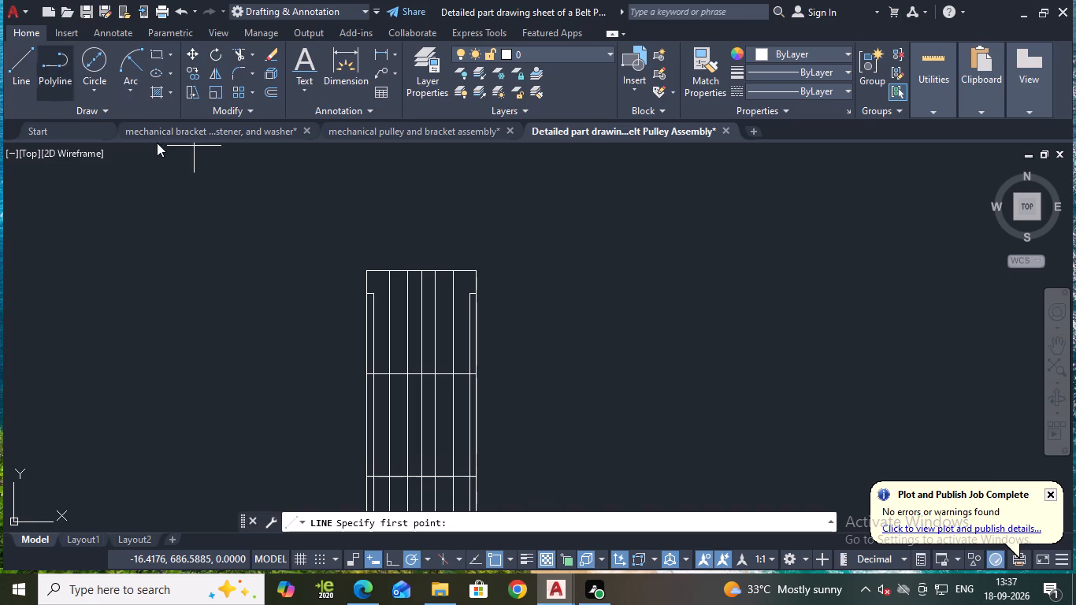
key(Escape)
key(ctrl+s)
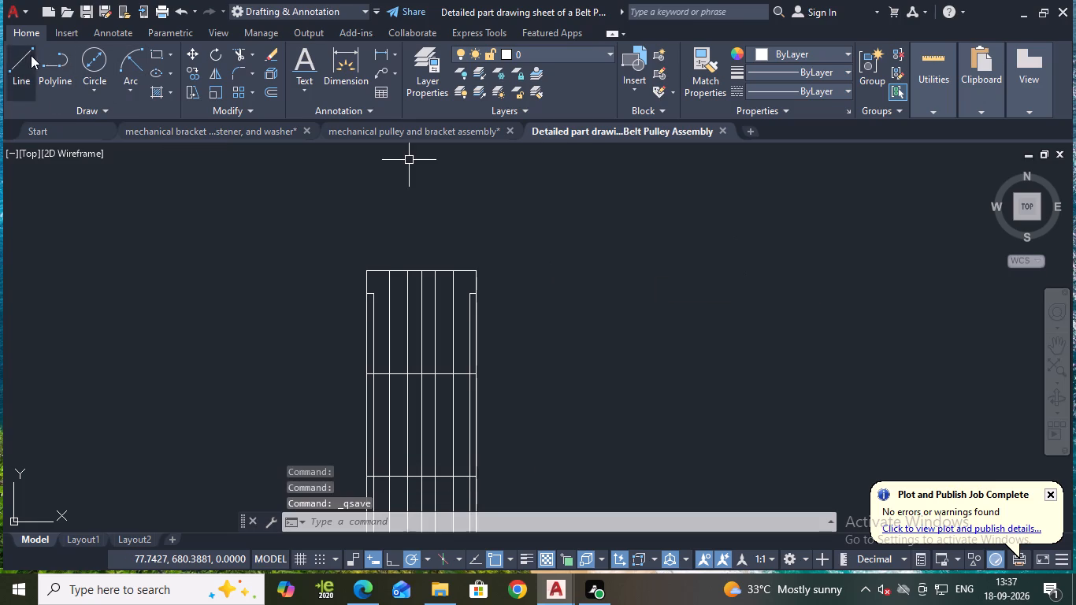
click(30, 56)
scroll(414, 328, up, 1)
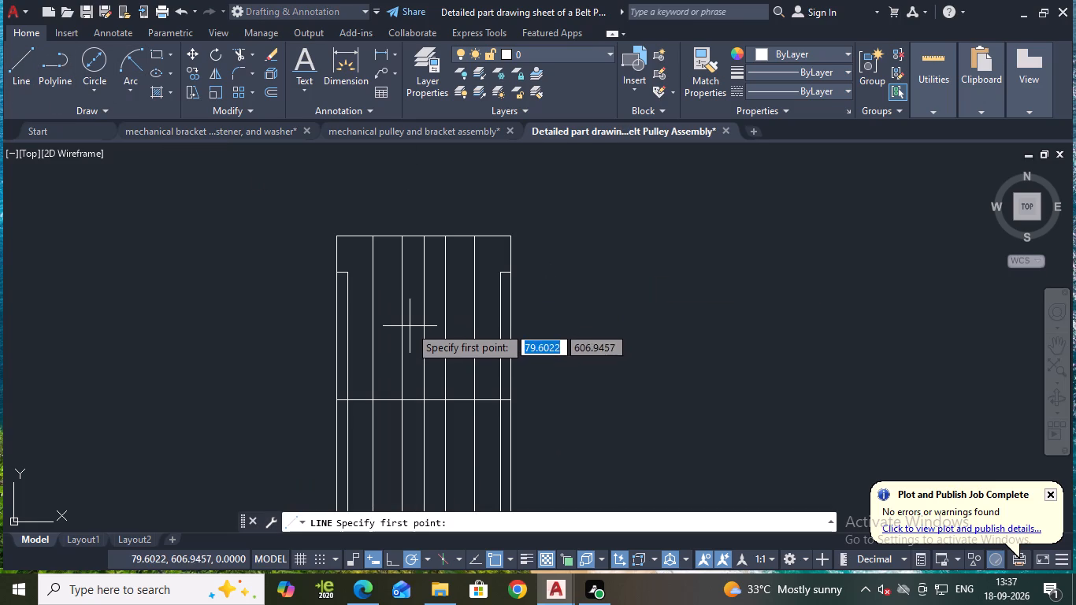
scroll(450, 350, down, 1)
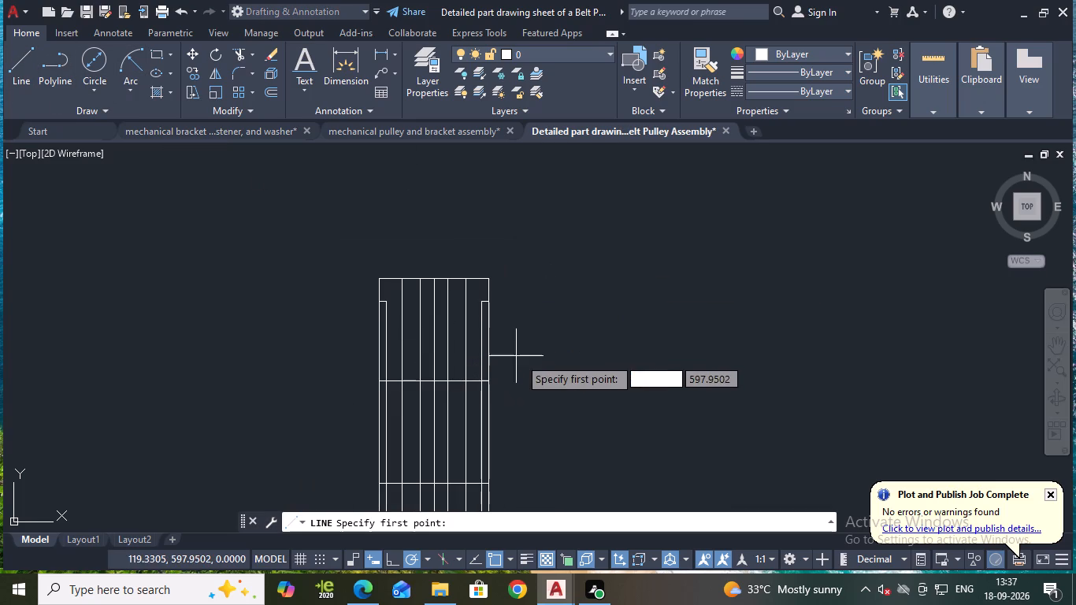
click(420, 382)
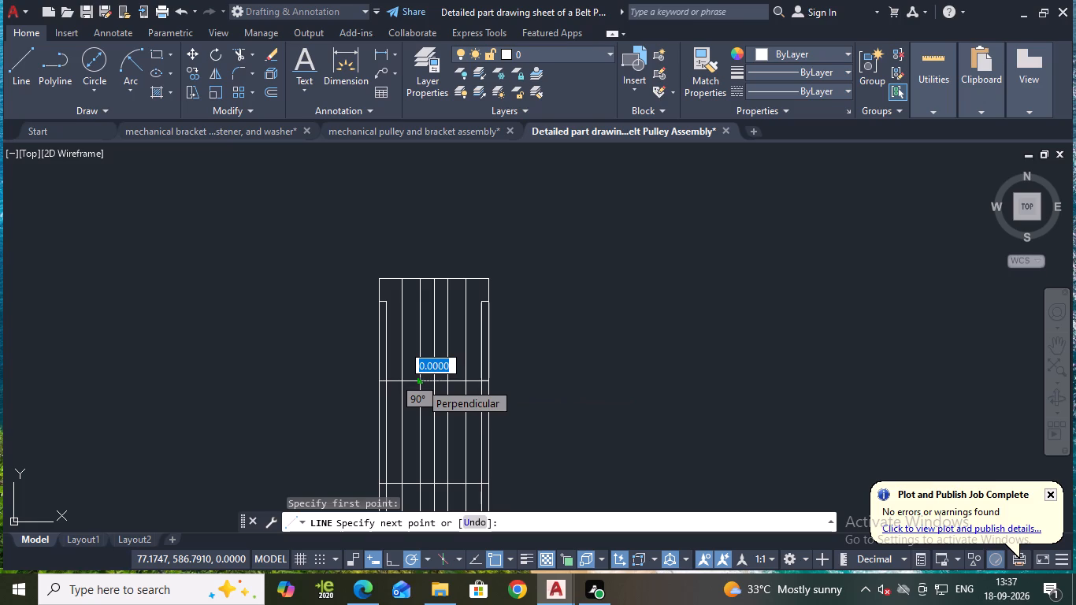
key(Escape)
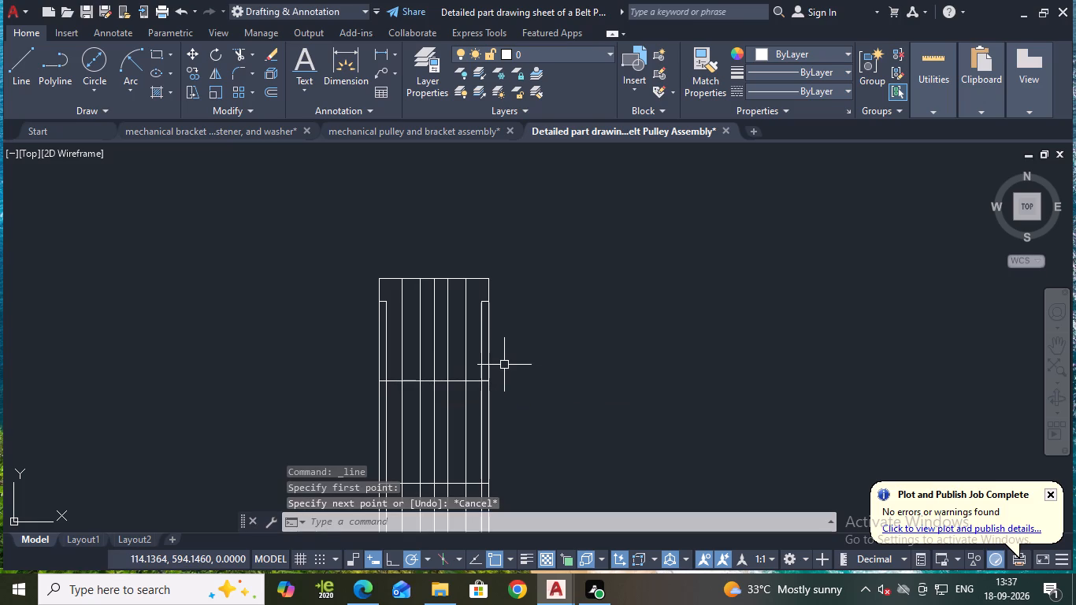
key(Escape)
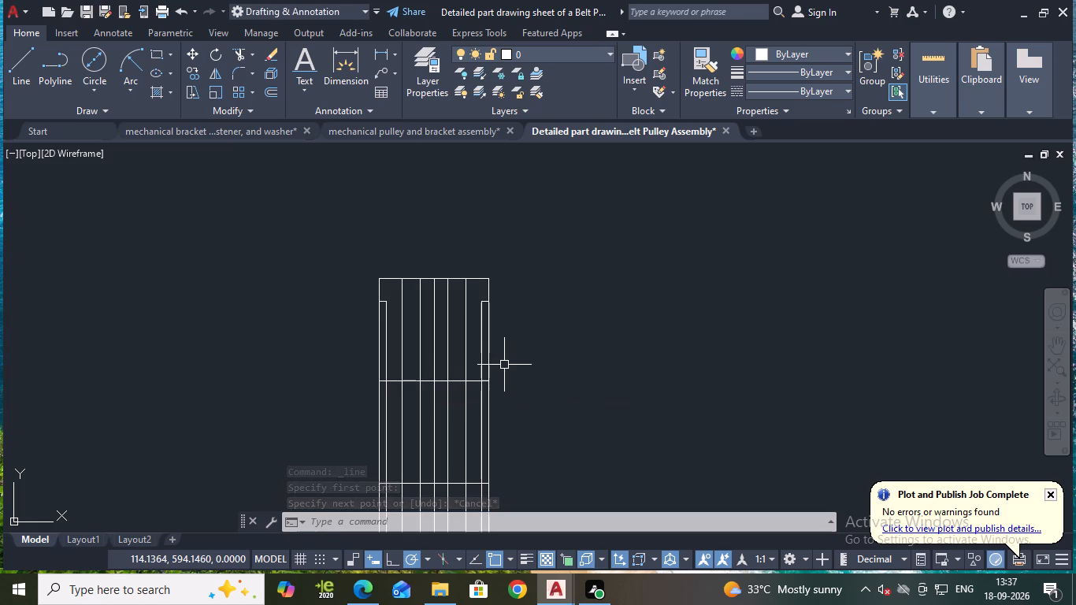
Offset the horizontal centre line 70 upward and 70 downward.
key(o)
key(Return)
key(Return)
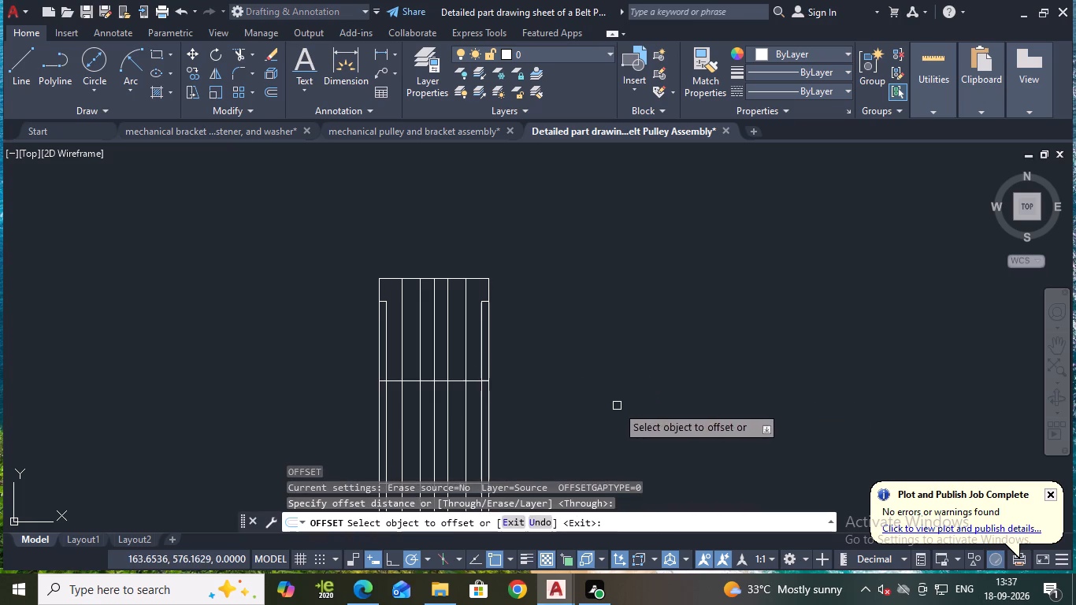
middle_drag(617, 395, 592, 262)
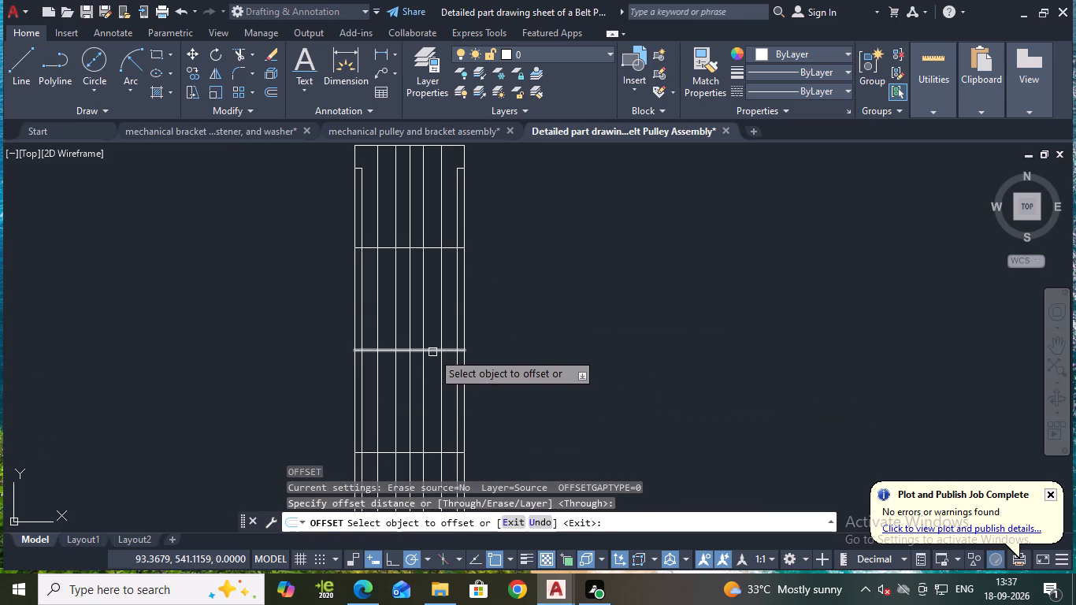
click(432, 352)
middle_drag(525, 270, 529, 307)
text(70)
key(Return)
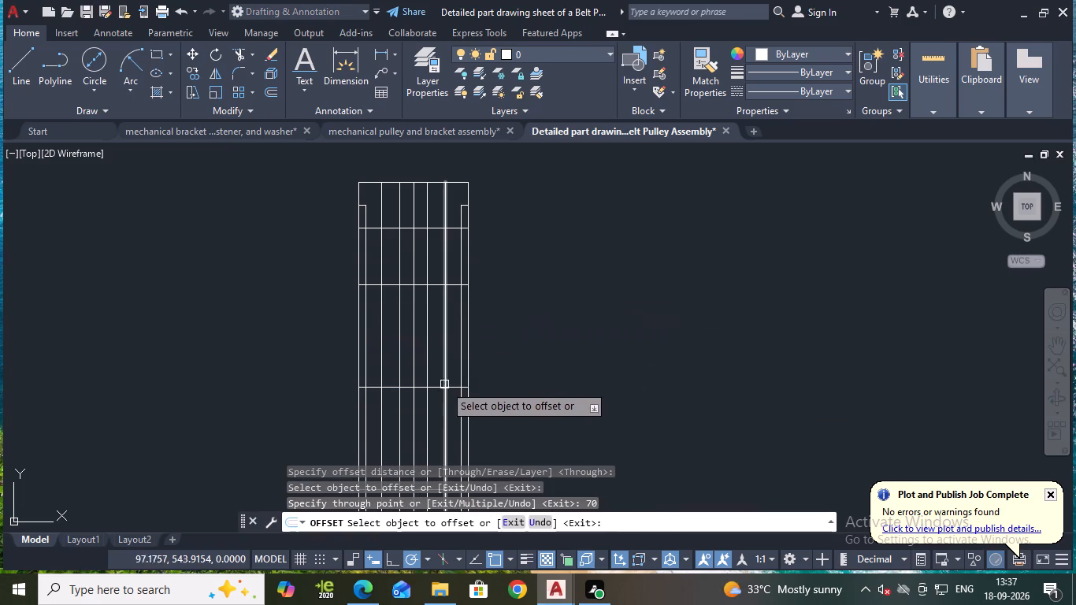
click(437, 388)
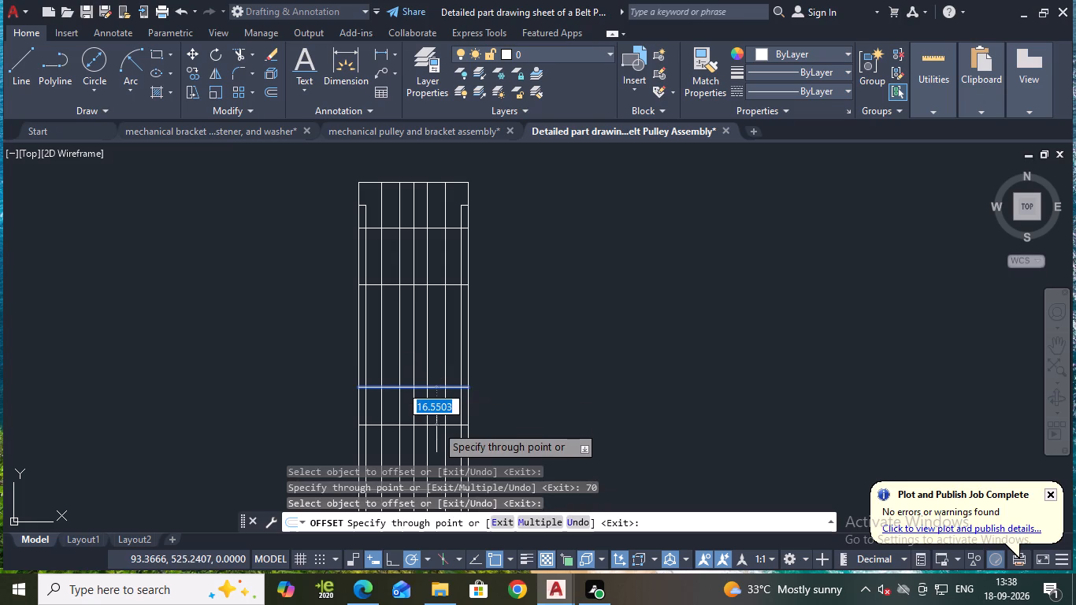
text(70)
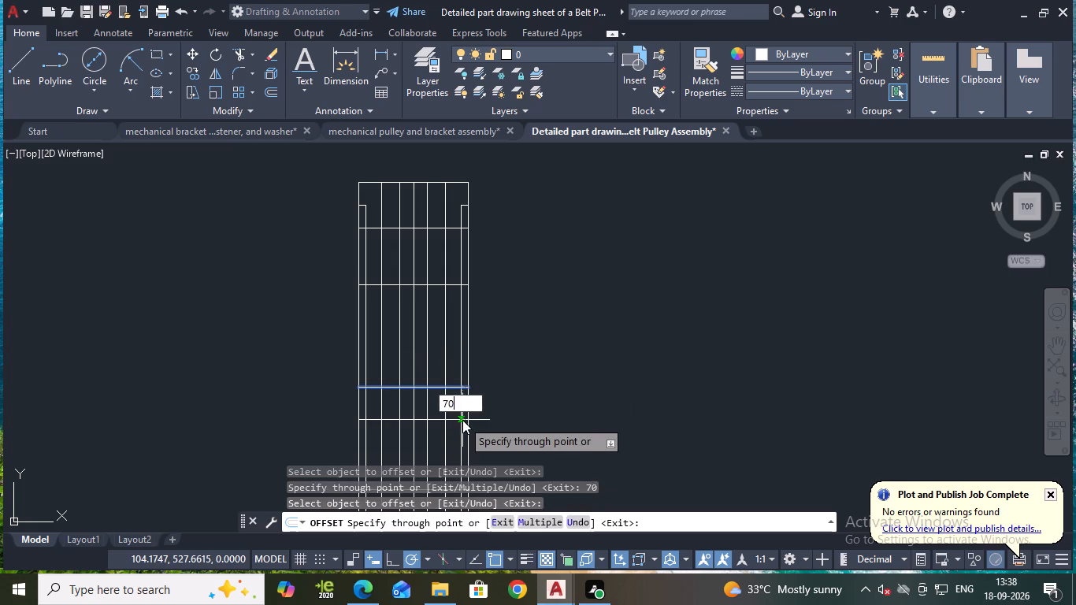
key(Return)
middle_drag(529, 248, 550, 305)
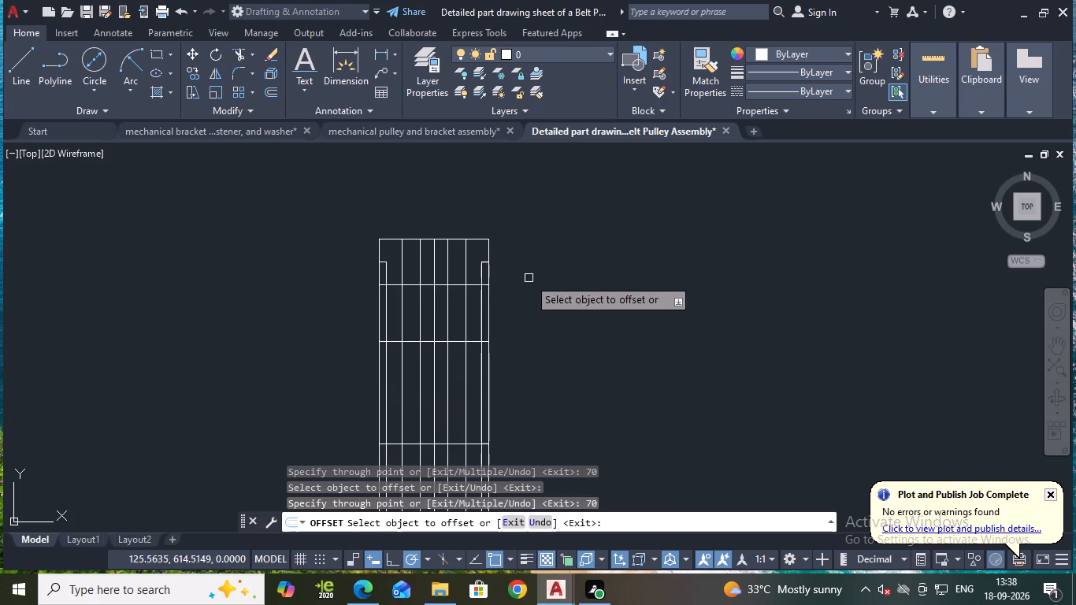
key(Escape)
Draw two slanted groove lines from the 6-offset verticals on the upper 70-offset line to the 14-offset verticals on the top edge.
click(32, 54)
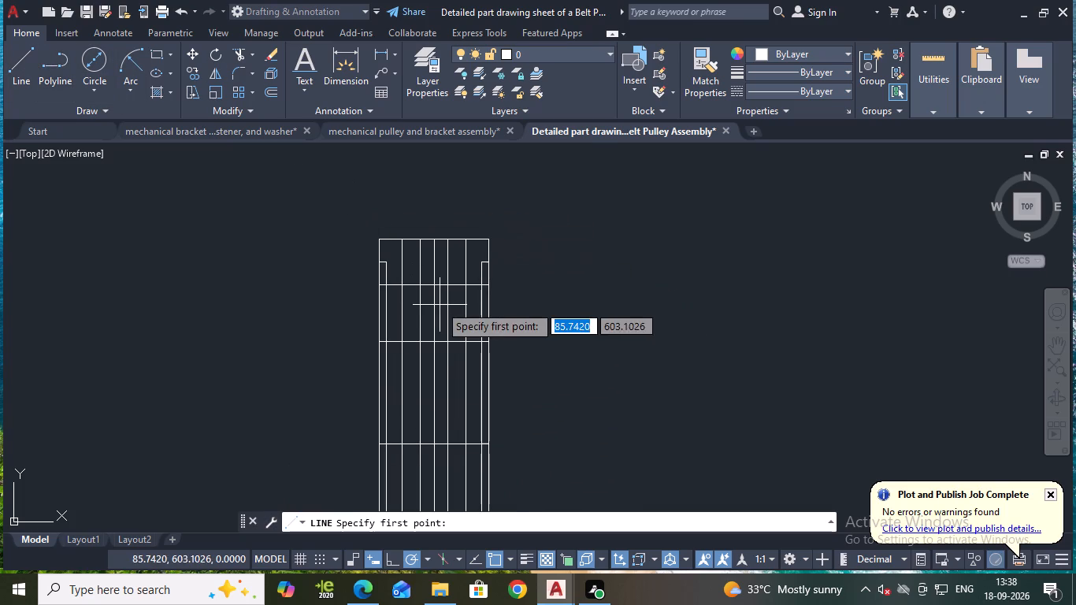
scroll(440, 305, up, 1)
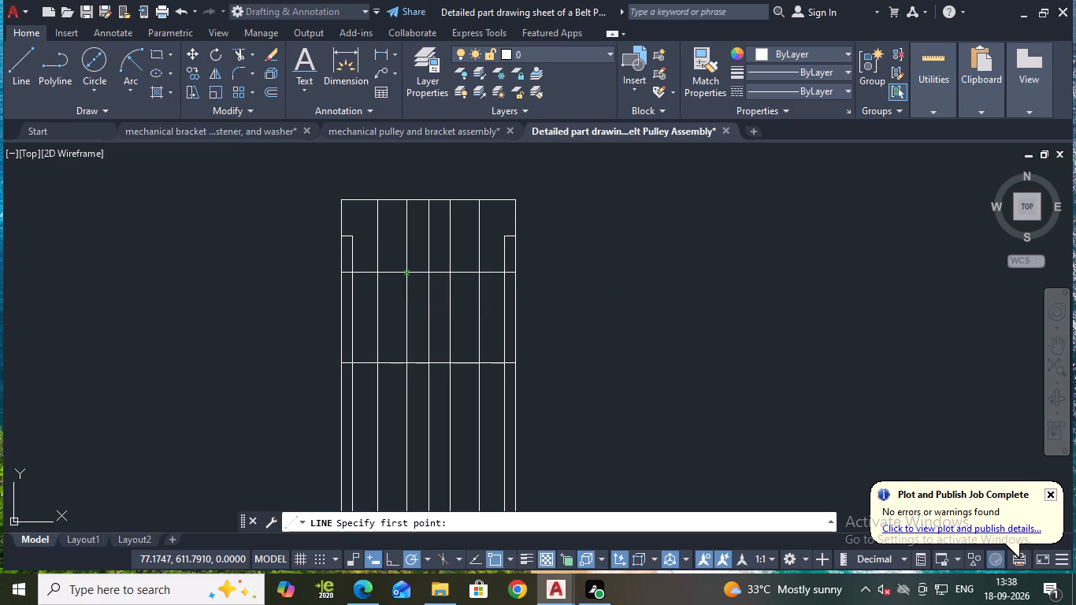
click(409, 273)
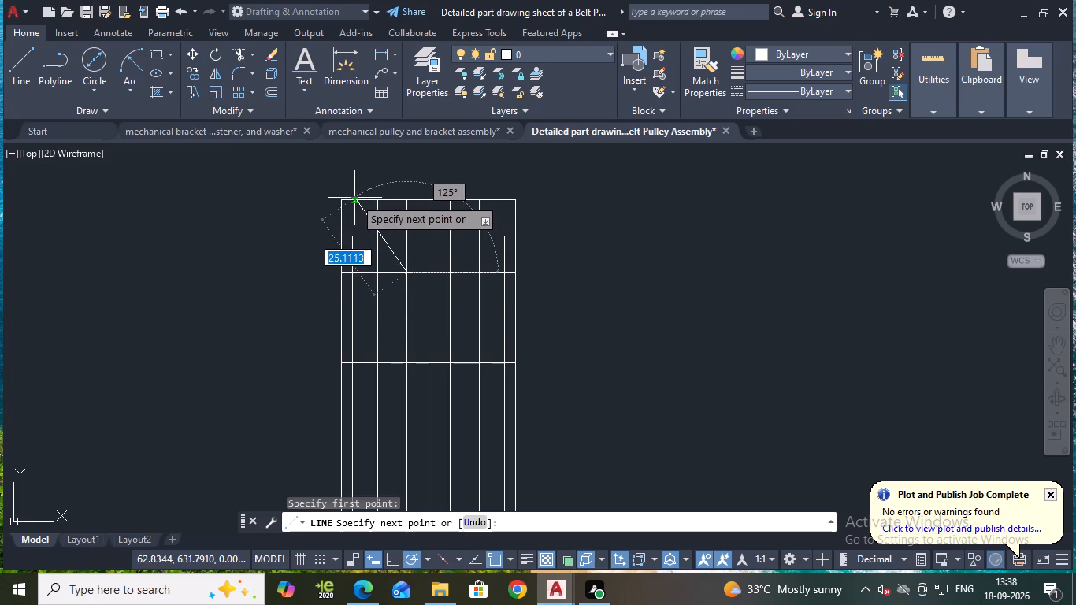
click(376, 201)
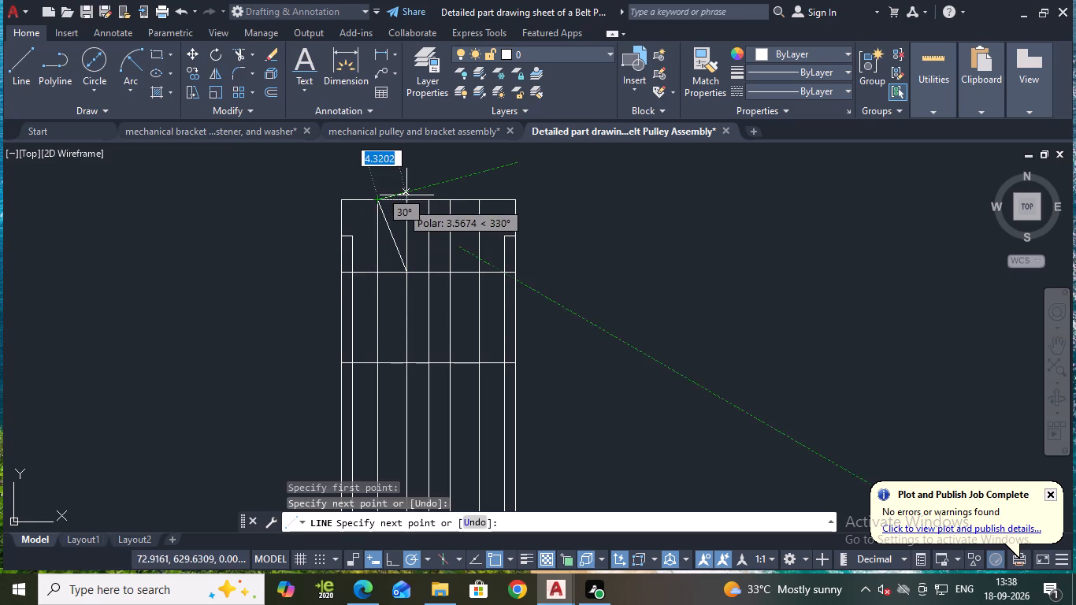
key(Escape)
key(space)
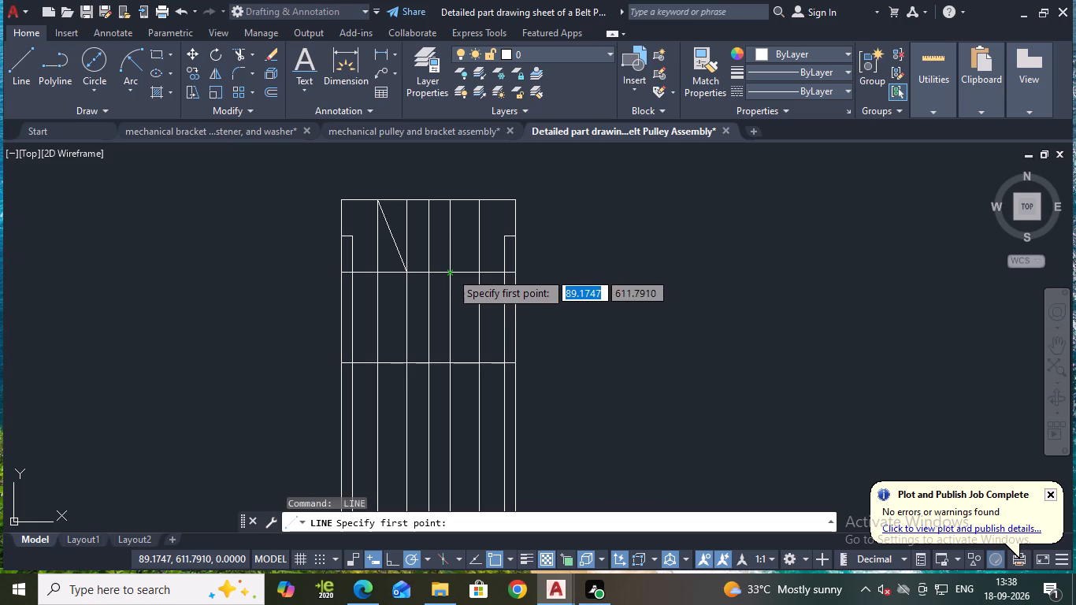
click(451, 272)
click(481, 202)
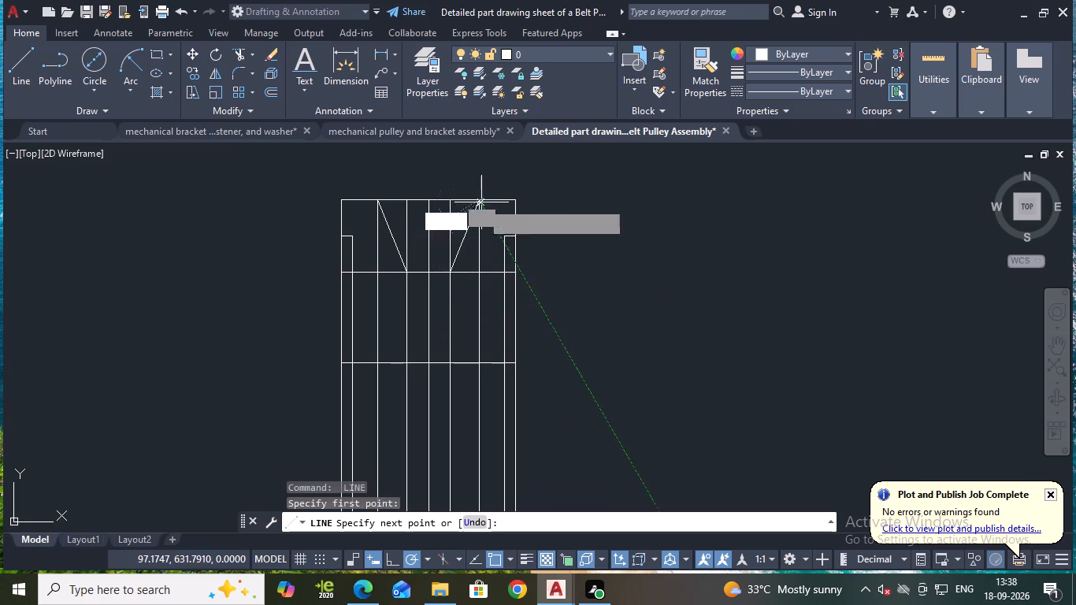
key(Escape)
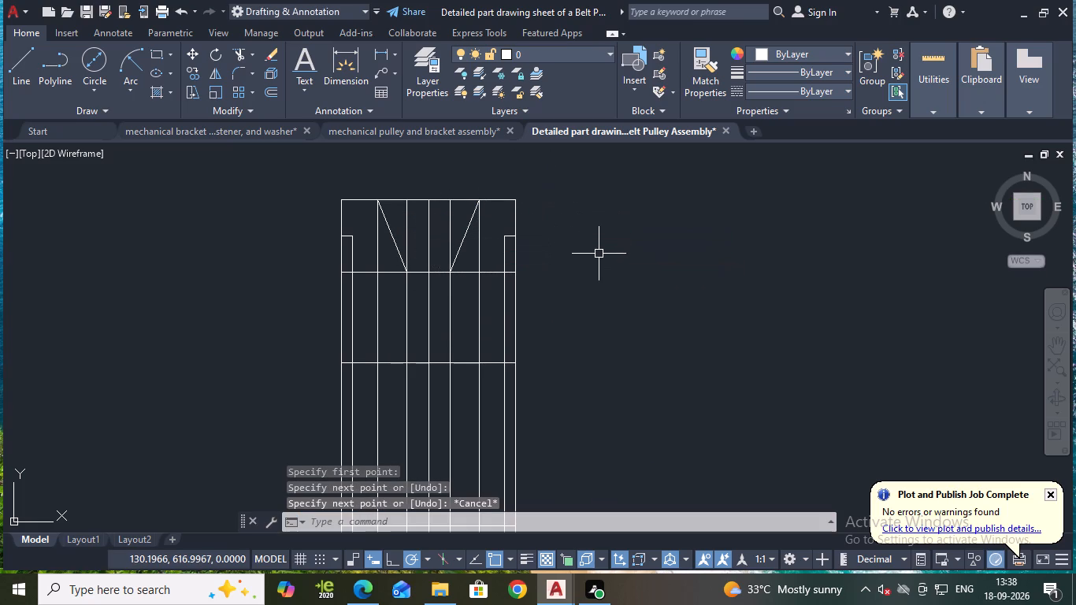
Draw two slanted groove lines from the 14-offset verticals on the bottom edge to the 6-offset verticals on the lower 70-offset line.
middle_drag(594, 250, 599, 162)
scroll(589, 248, down, 1)
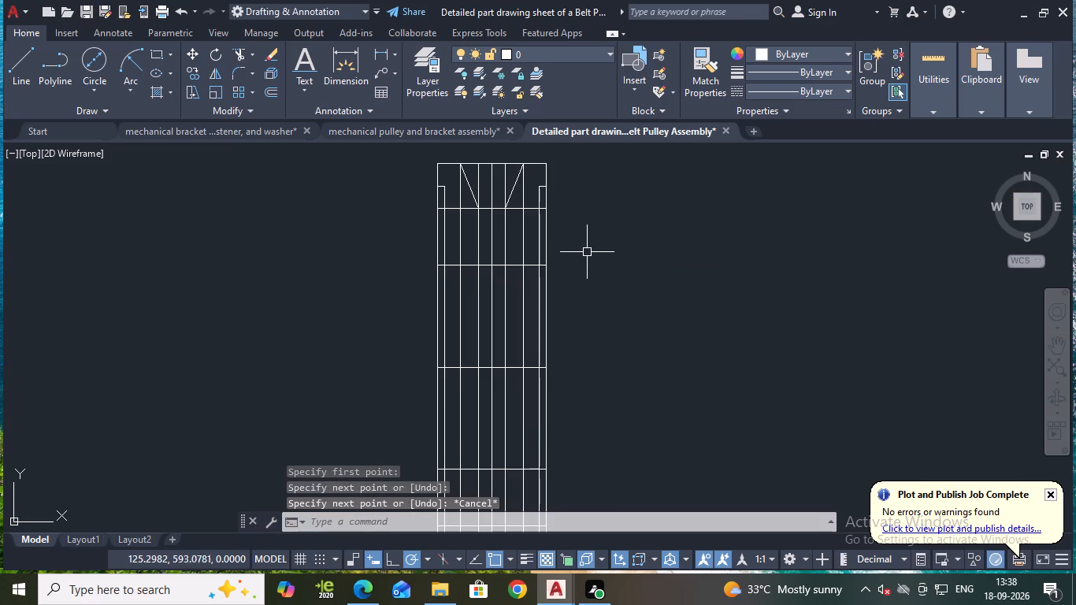
scroll(587, 253, down, 1)
middle_drag(629, 282, 613, 229)
scroll(597, 332, up, 2)
key(space)
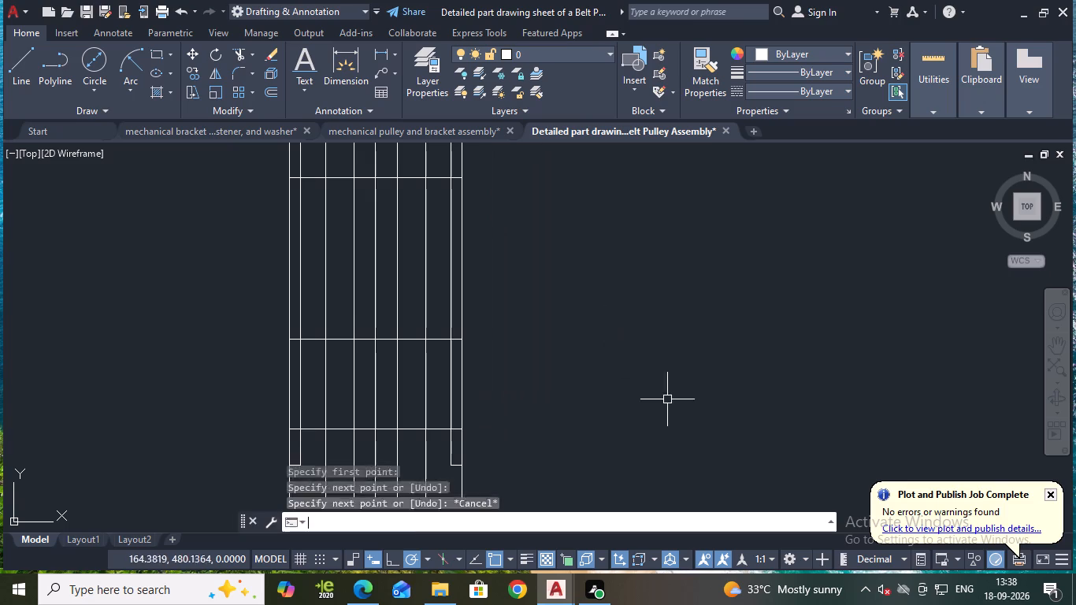
middle_drag(551, 380, 568, 291)
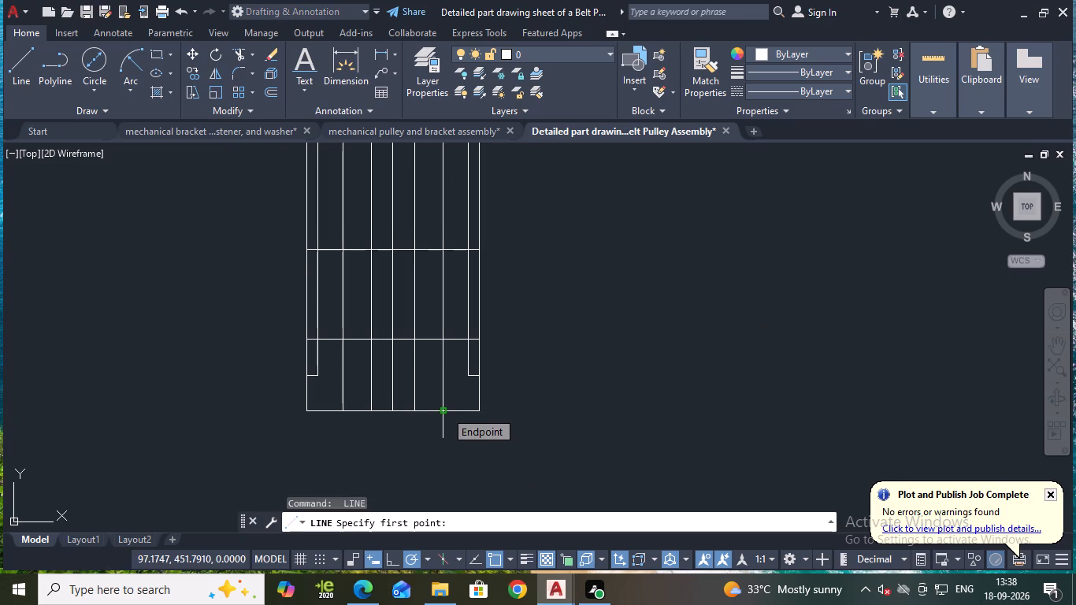
click(445, 410)
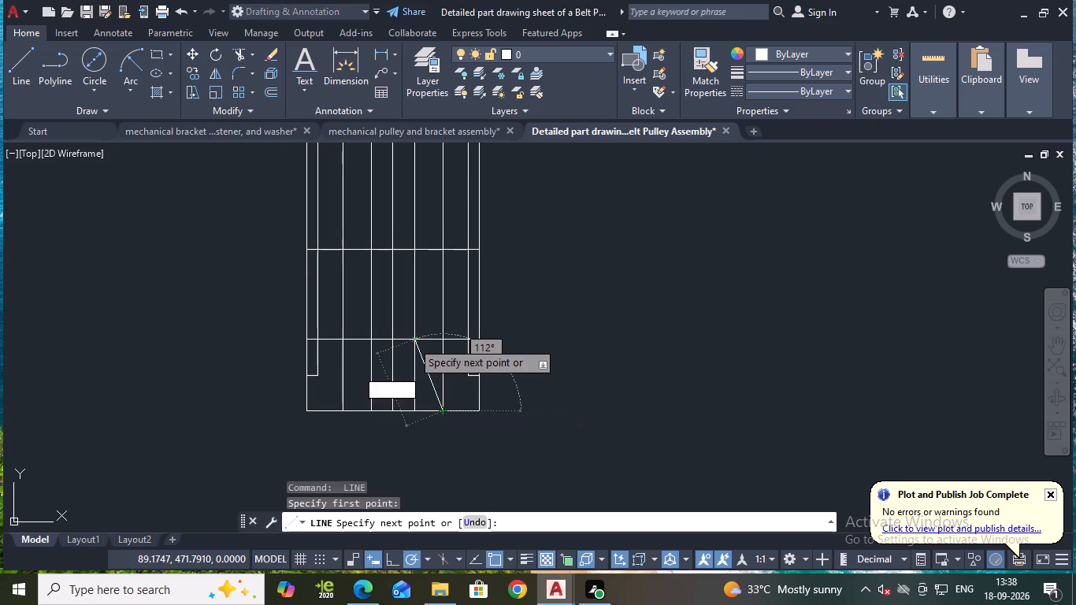
click(412, 341)
key(Escape)
key(space)
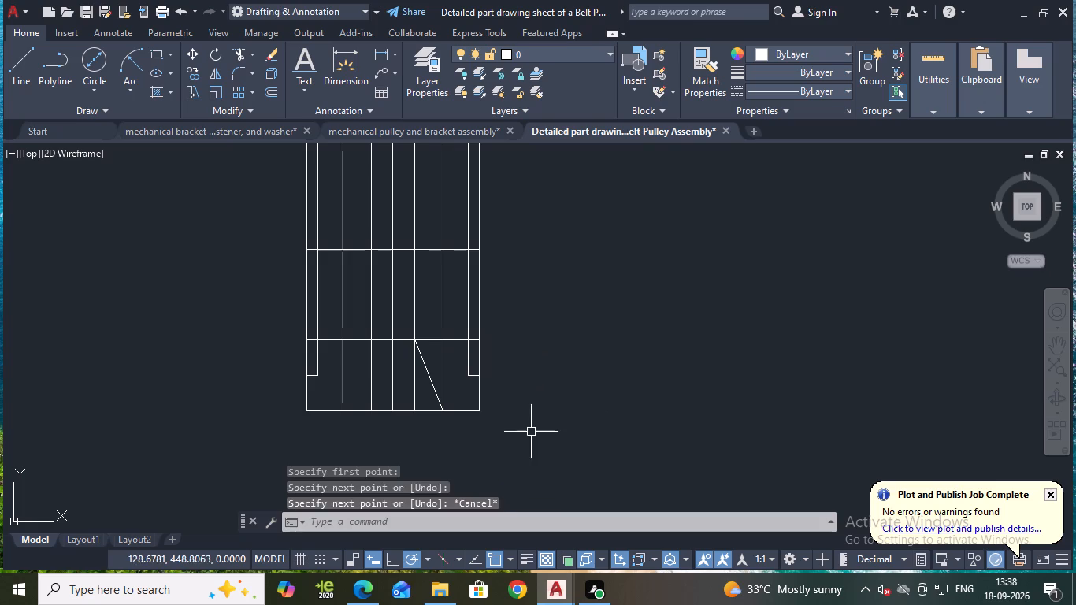
click(344, 412)
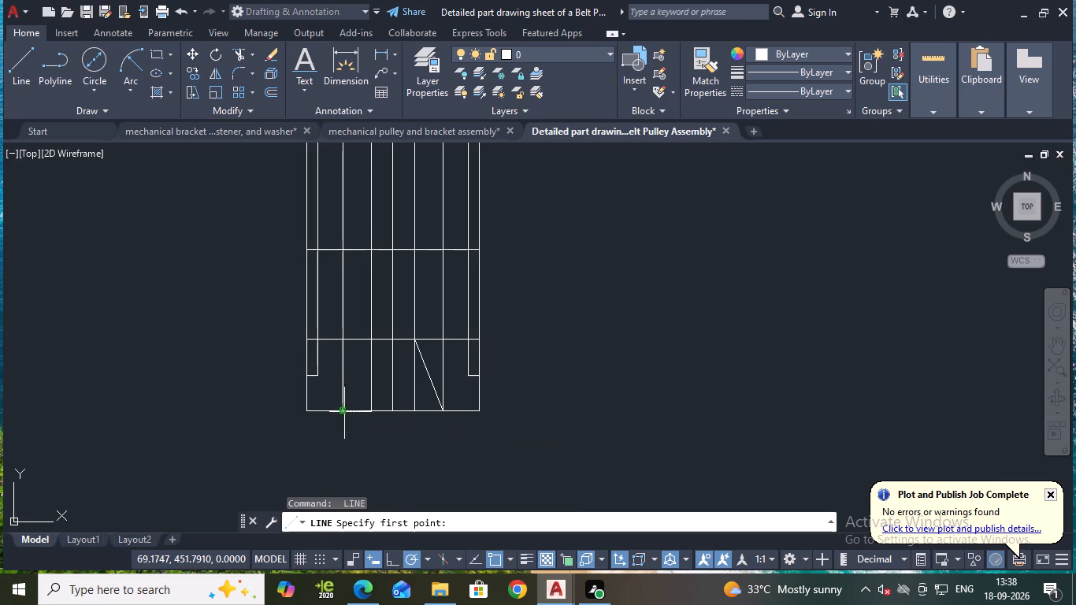
click(370, 339)
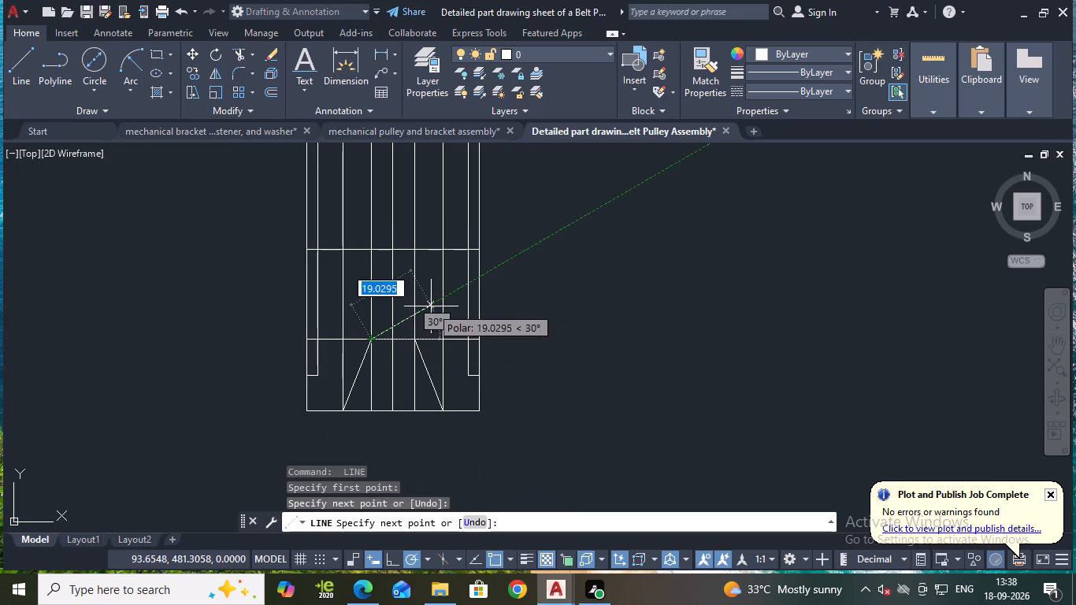
key(Escape)
Trim the 6-offset verticals inside the lower groove and the lower 70-offset line between the slanted lines and the 14-offset verticals, plus its adjoining segment.
scroll(431, 306, down, 2)
middle_drag(503, 287, 503, 379)
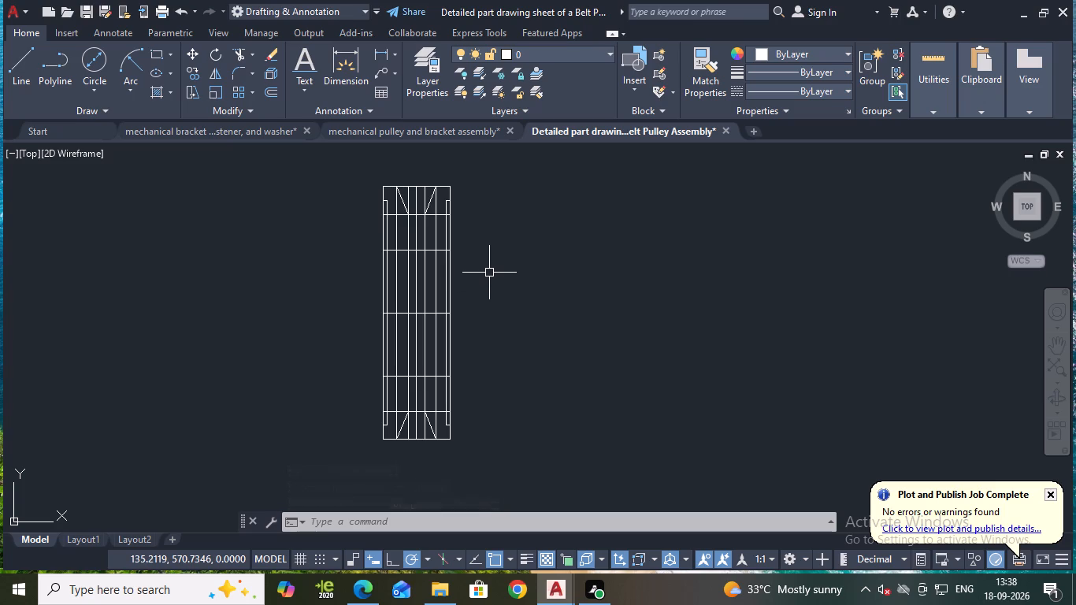
scroll(481, 397, up, 1)
middle_drag(510, 381, 570, 291)
scroll(563, 312, up, 2)
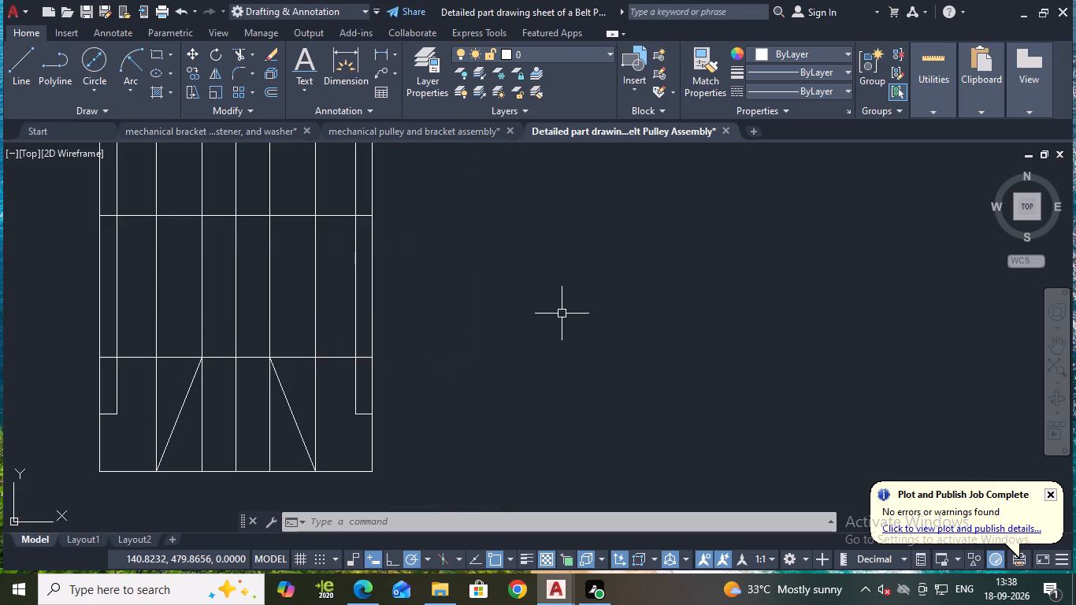
middle_drag(543, 336, 662, 291)
key(Escape)
text(TR)
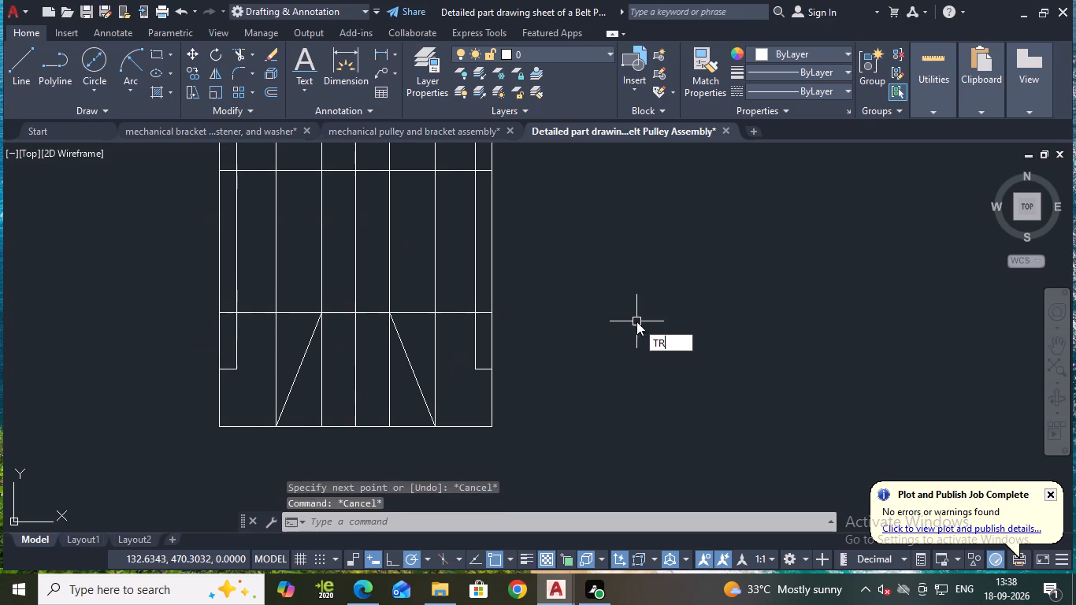
key(Return)
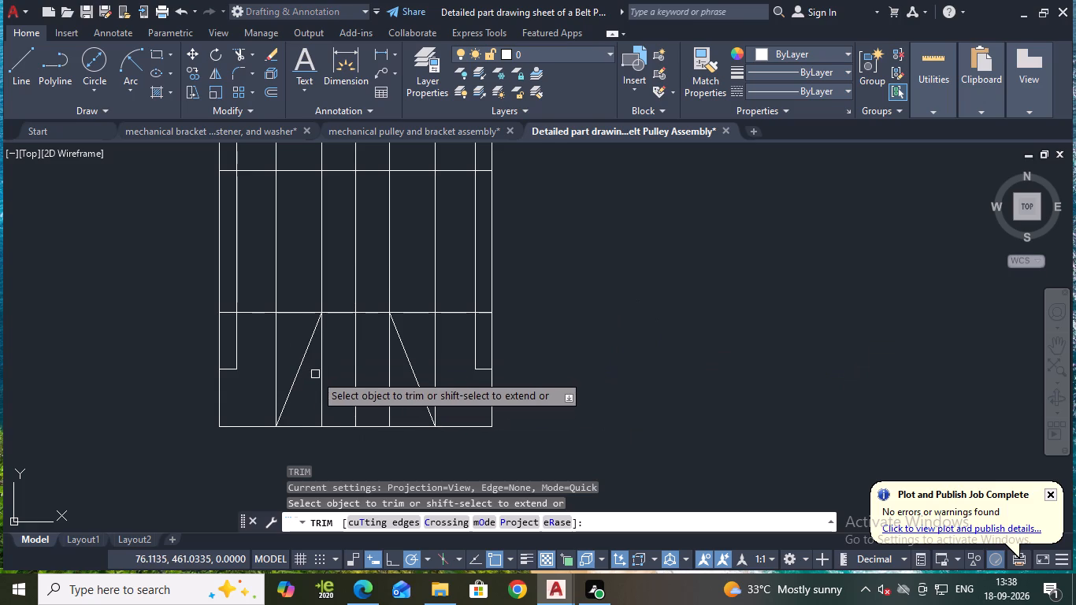
click(321, 378)
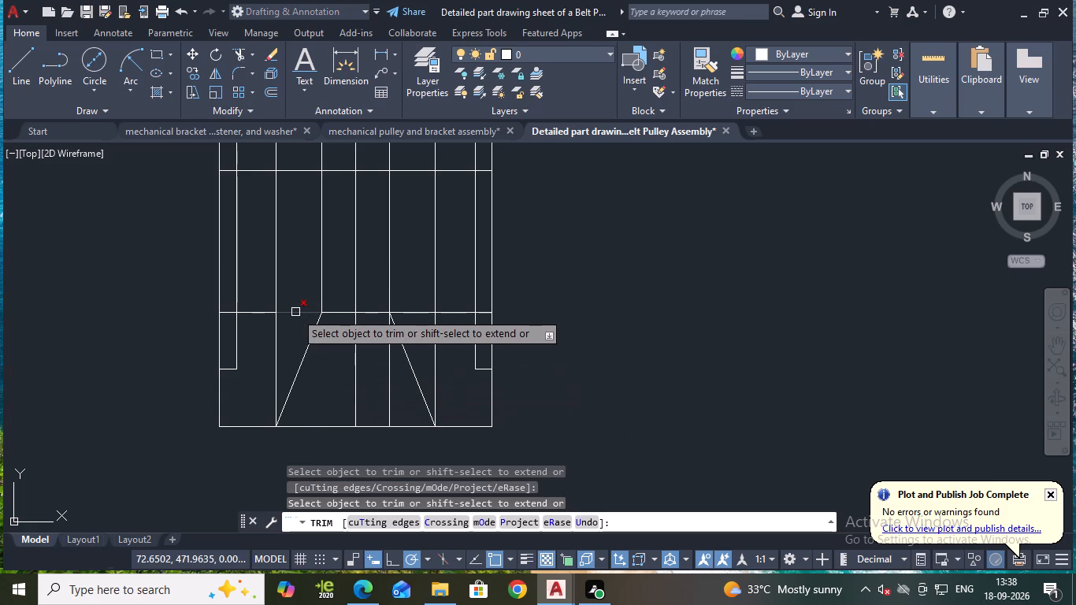
click(295, 312)
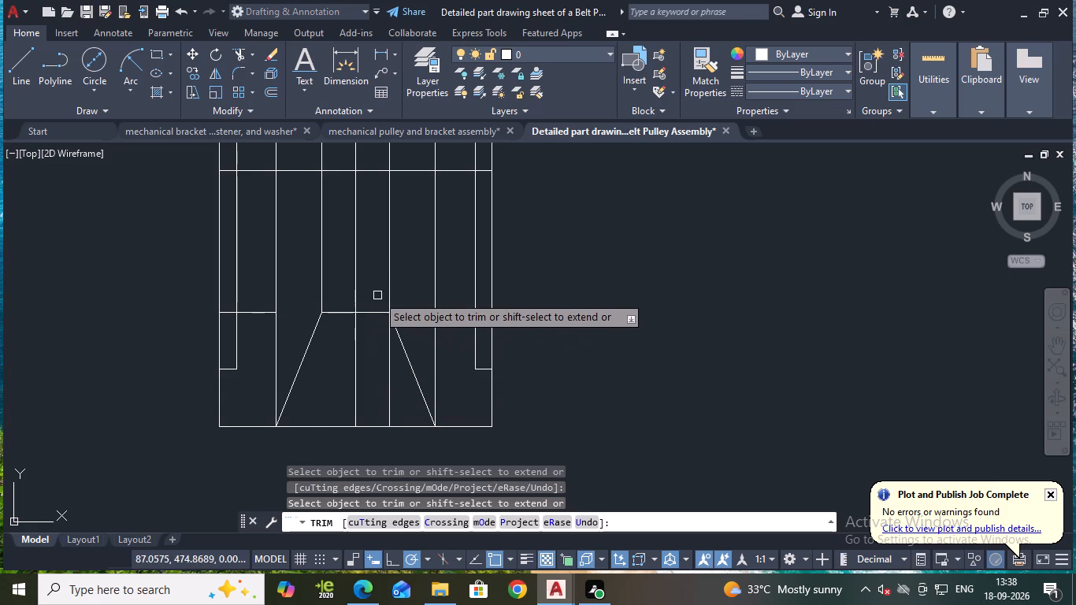
click(409, 311)
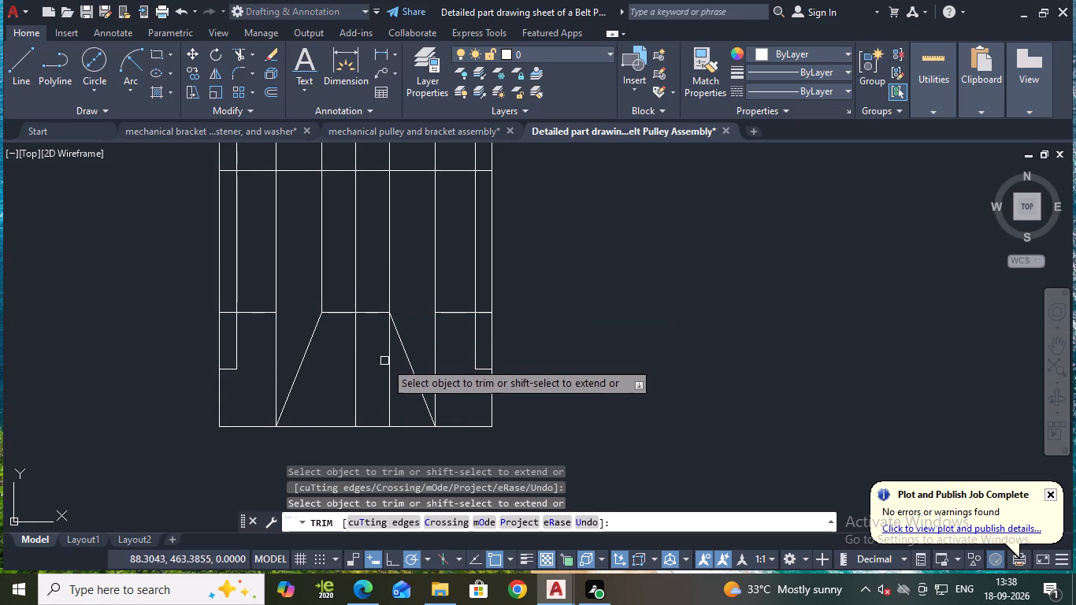
click(387, 366)
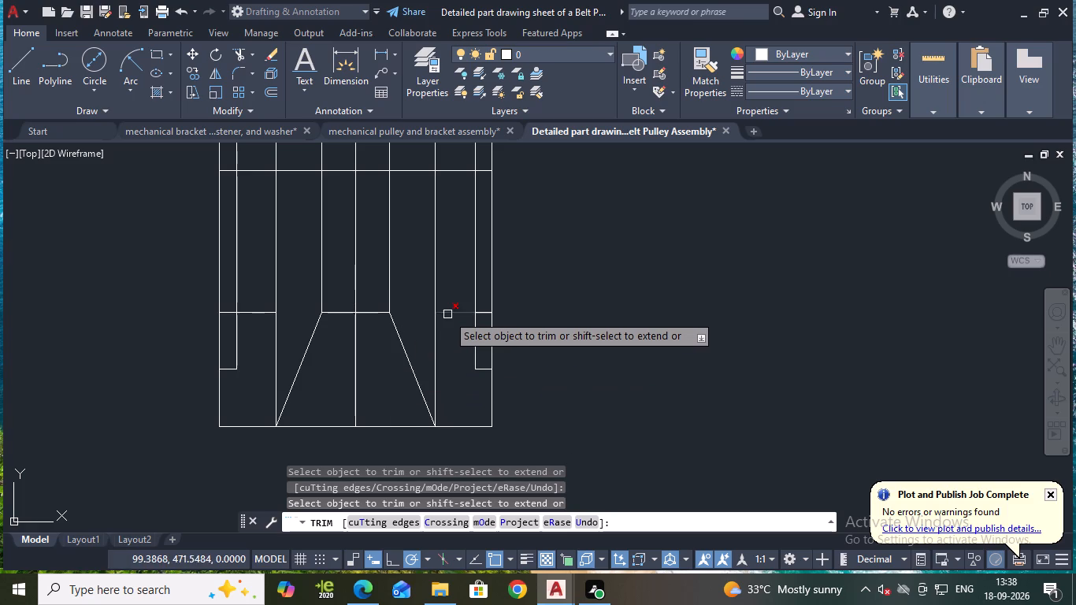
click(447, 314)
Trim the 6-offset verticals inside the upper groove and the upper 70-offset line between the slanted lines and the 14-offset verticals.
scroll(519, 302, down, 1)
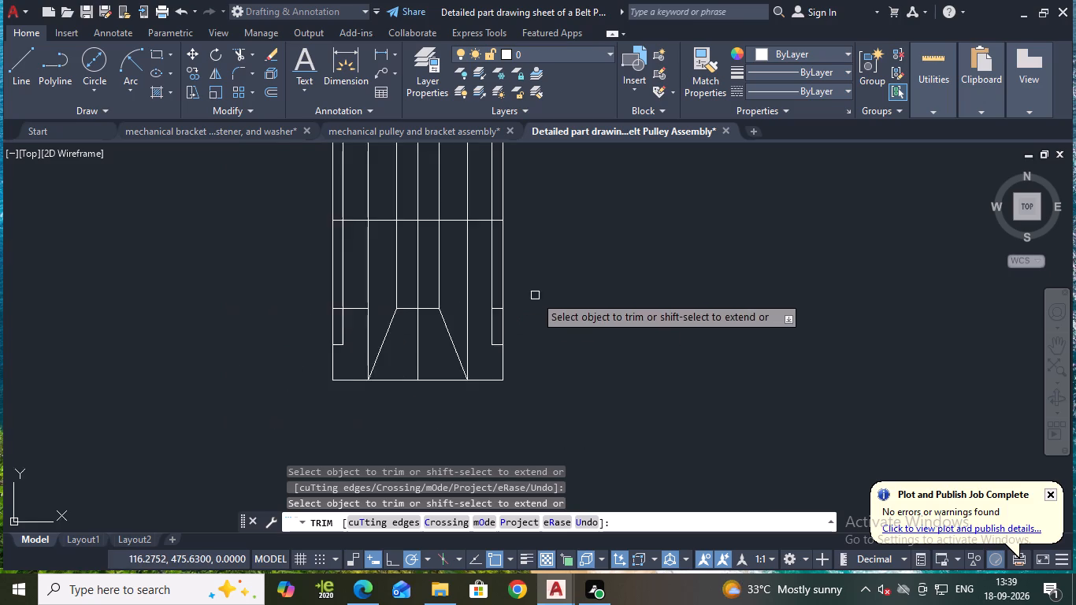
middle_drag(535, 295, 548, 330)
middle_drag(543, 351, 547, 289)
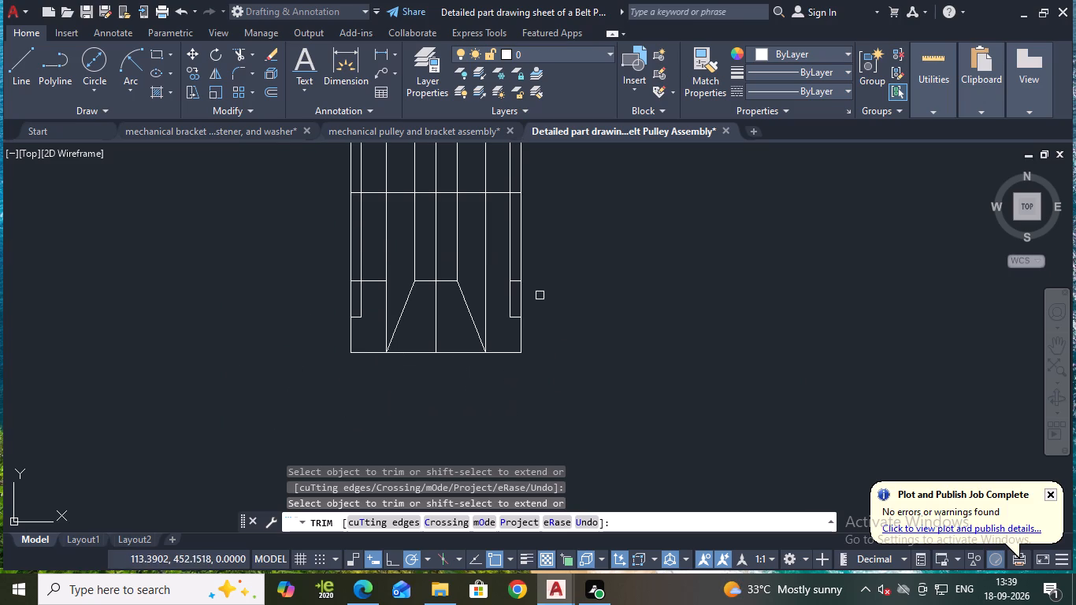
scroll(540, 288, down, 1)
middle_drag(546, 294, 551, 421)
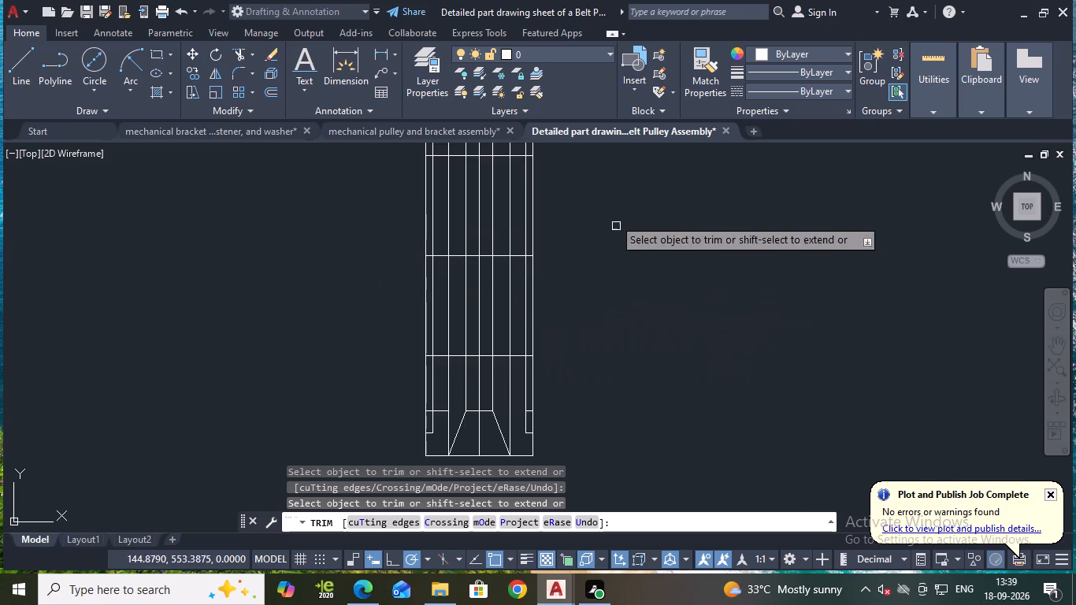
middle_drag(618, 224, 649, 357)
scroll(551, 194, up, 2)
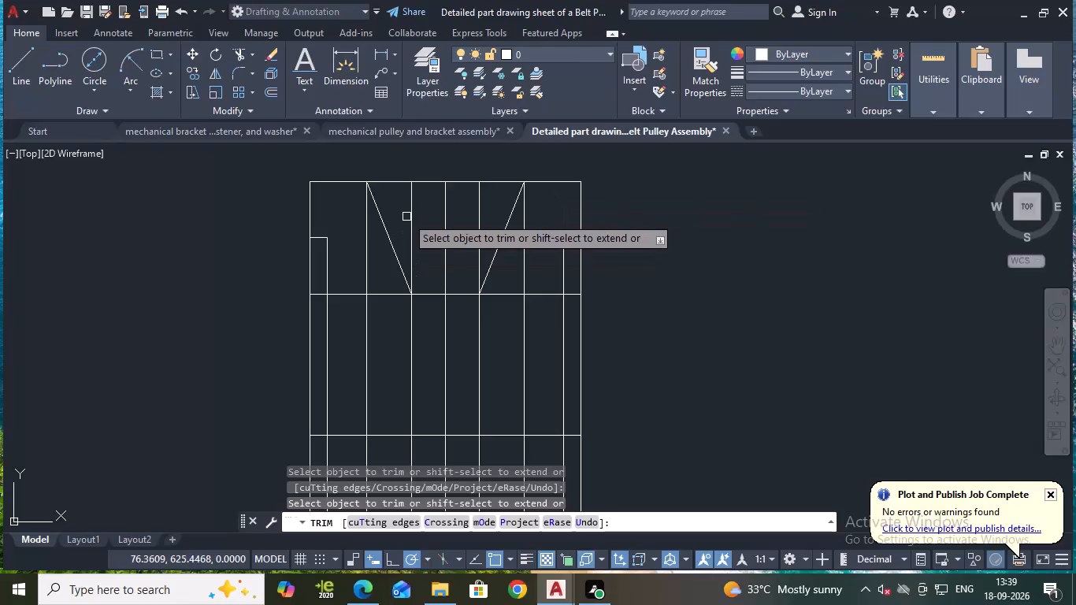
click(410, 215)
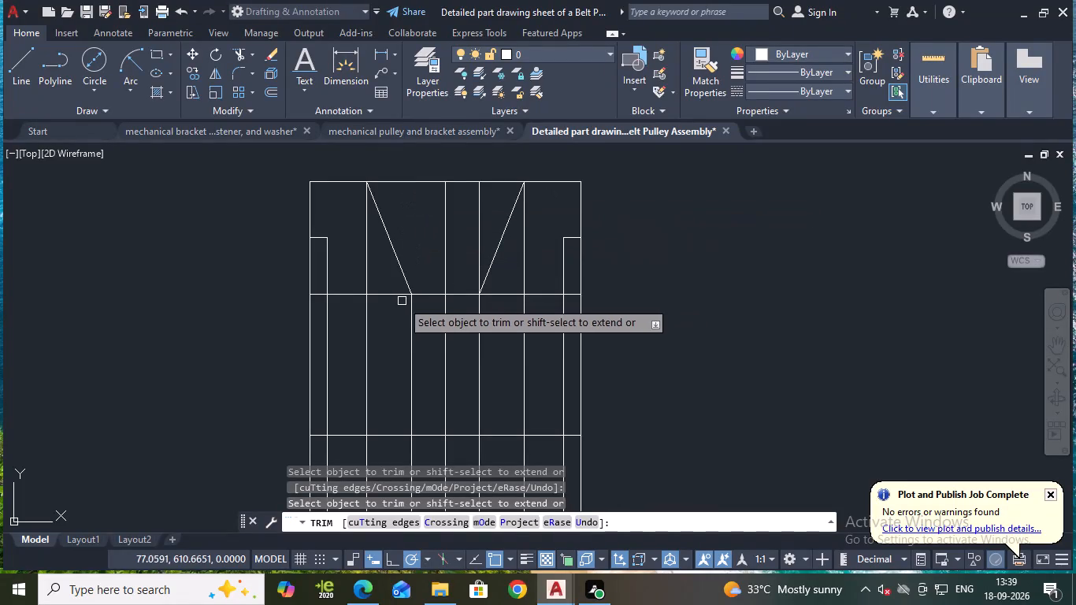
click(397, 297)
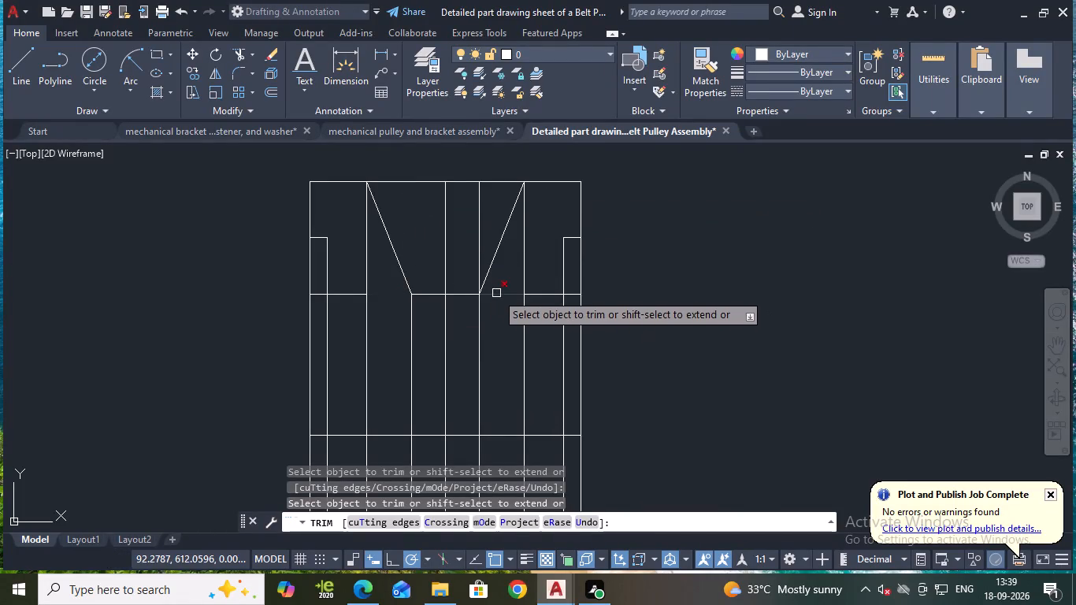
click(496, 293)
click(480, 251)
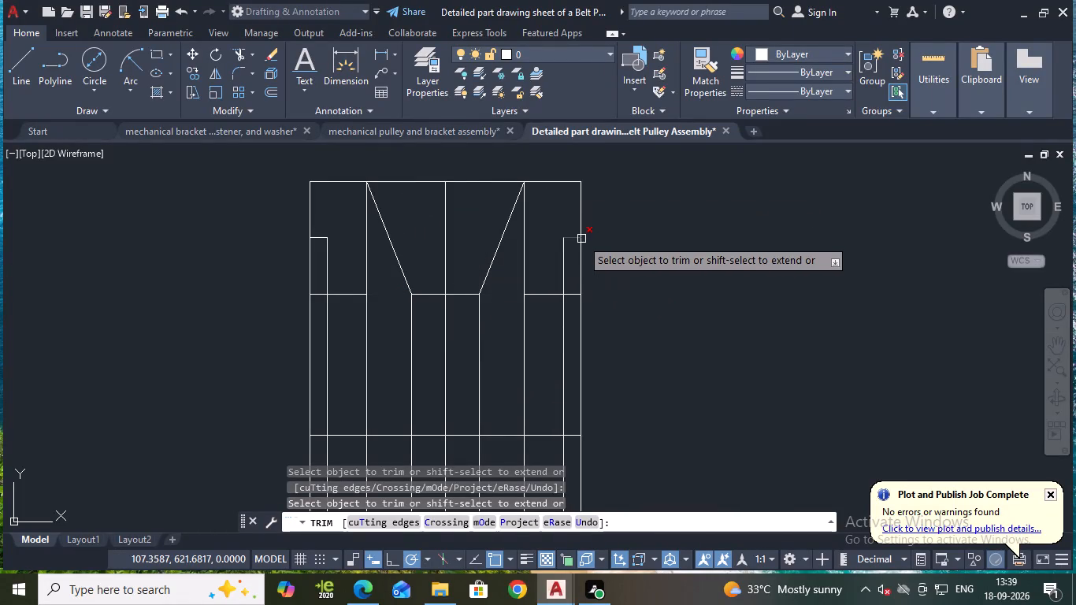
Trim the rectangle's top and bottom edges across the groove openings between the slanted lines.
click(492, 182)
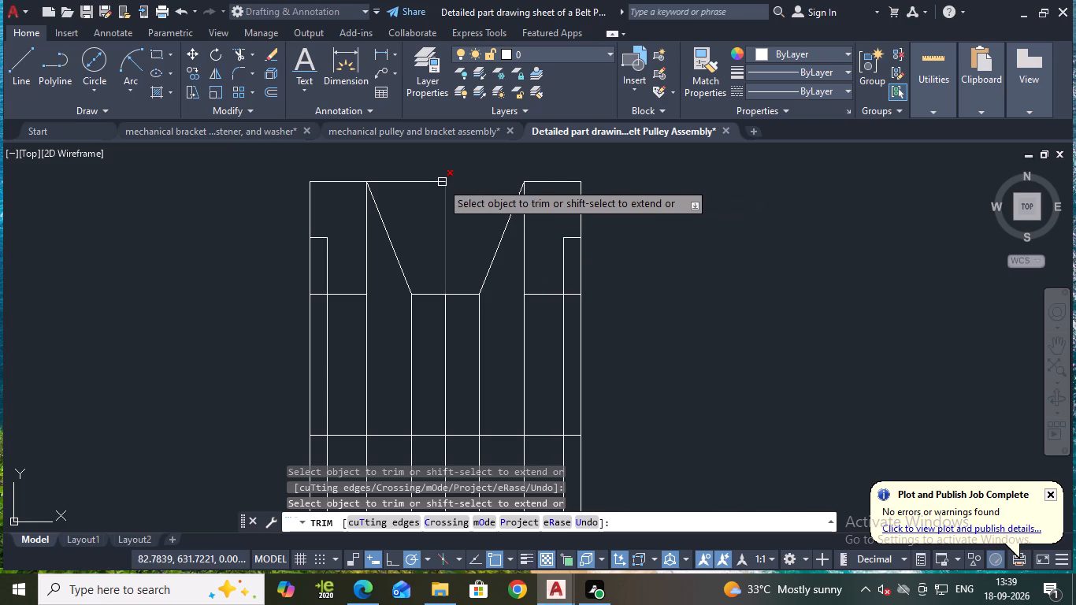
click(431, 184)
scroll(546, 218, down, 2)
middle_drag(661, 310, 681, 120)
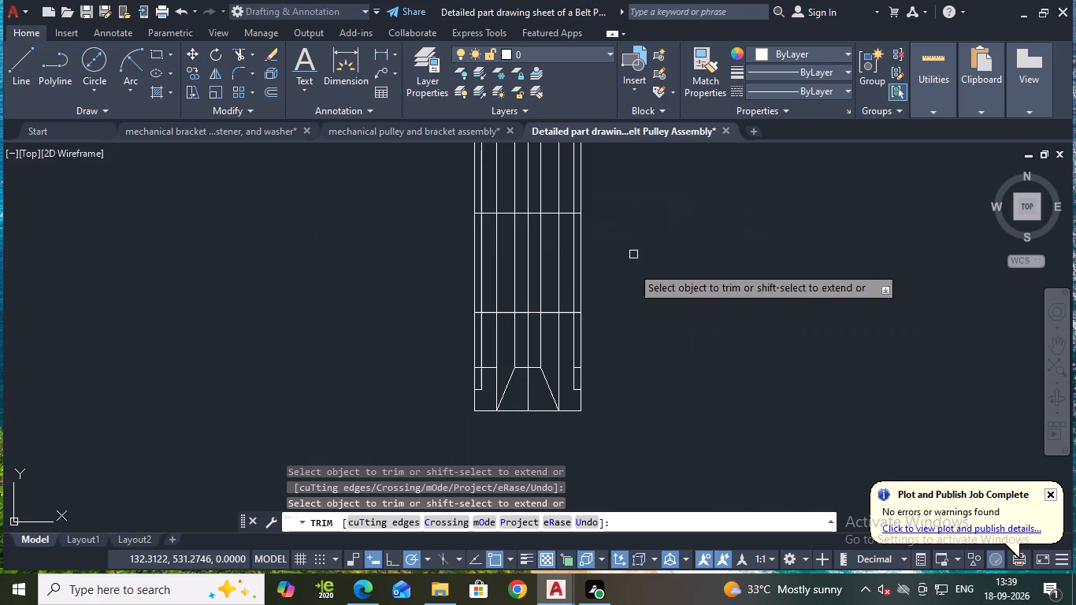
click(504, 408)
click(547, 410)
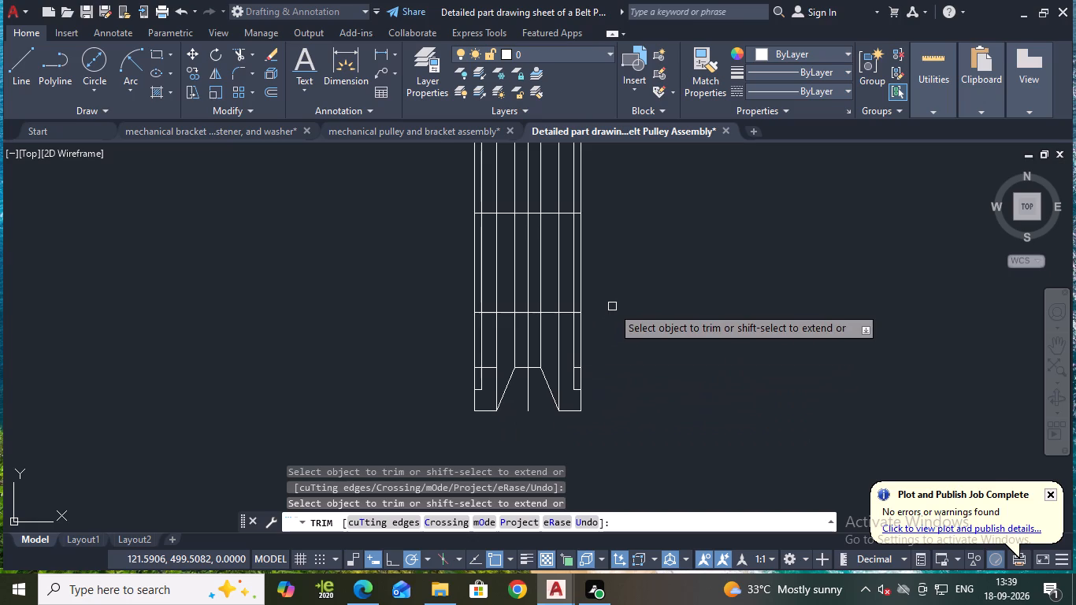
scroll(589, 354, up, 1)
key(Escape)
Erase the two 6-offset vertical lines running between the upper and lower groove bottoms.
click(511, 349)
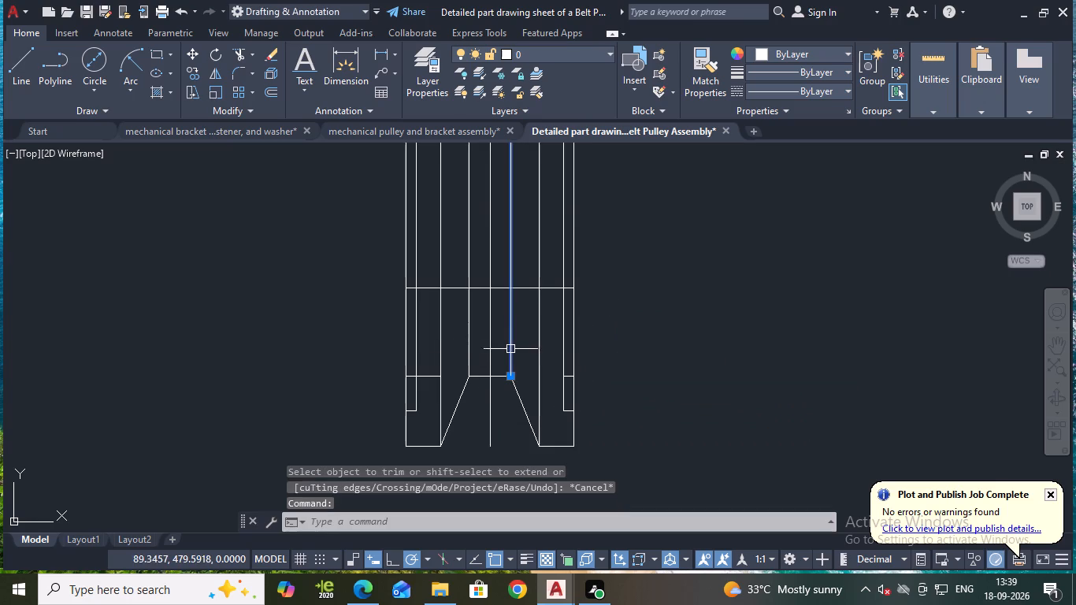
click(466, 352)
key(e)
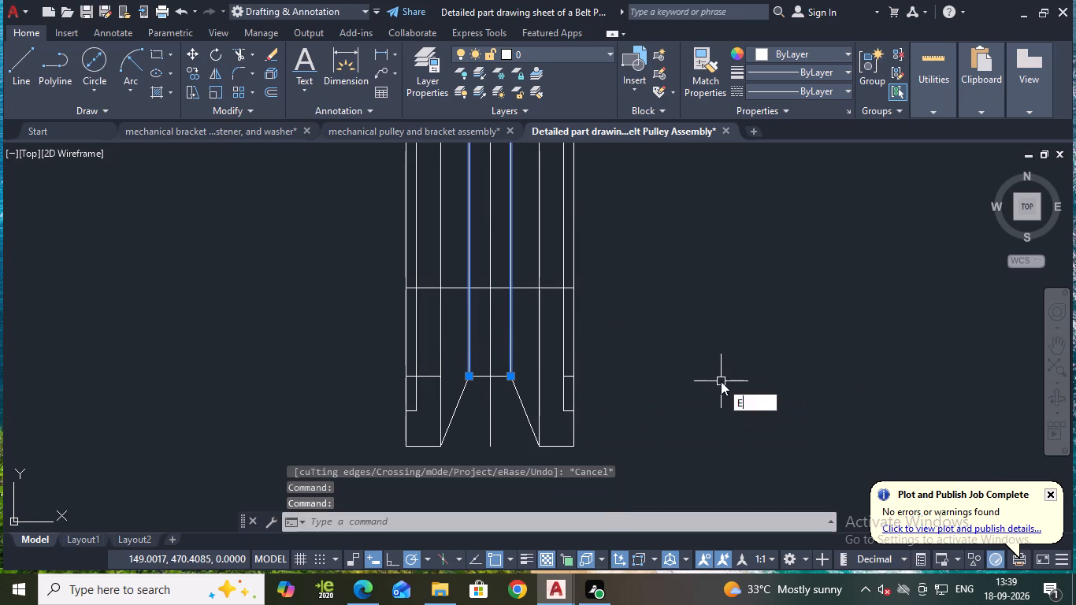
key(Return)
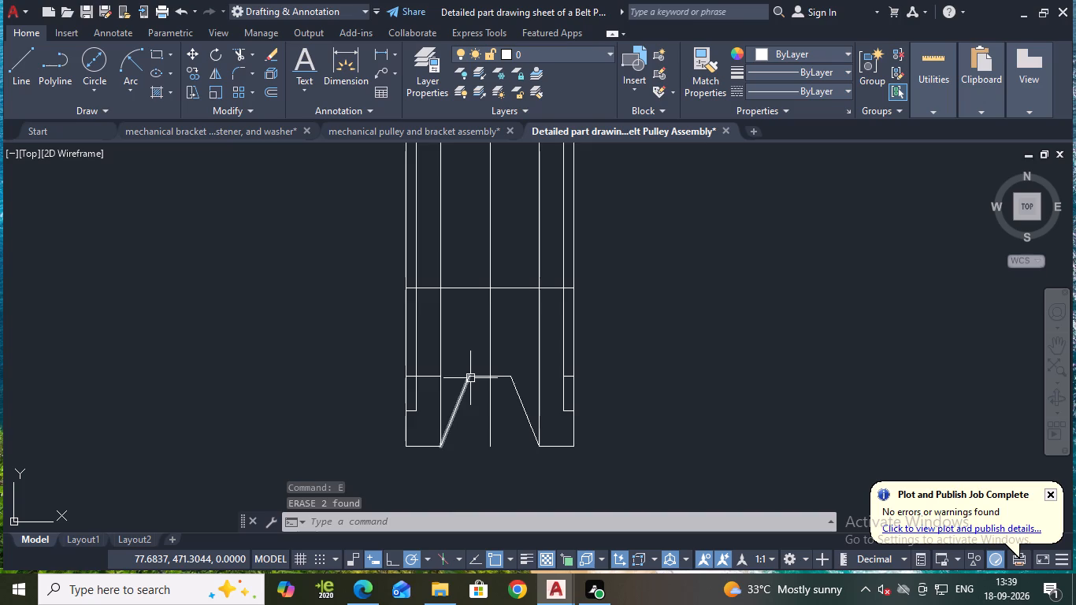
Erase the two 14-offset vertical lines that run the full height of the pulley view.
scroll(470, 378, down, 1)
middle_drag(556, 260, 529, 462)
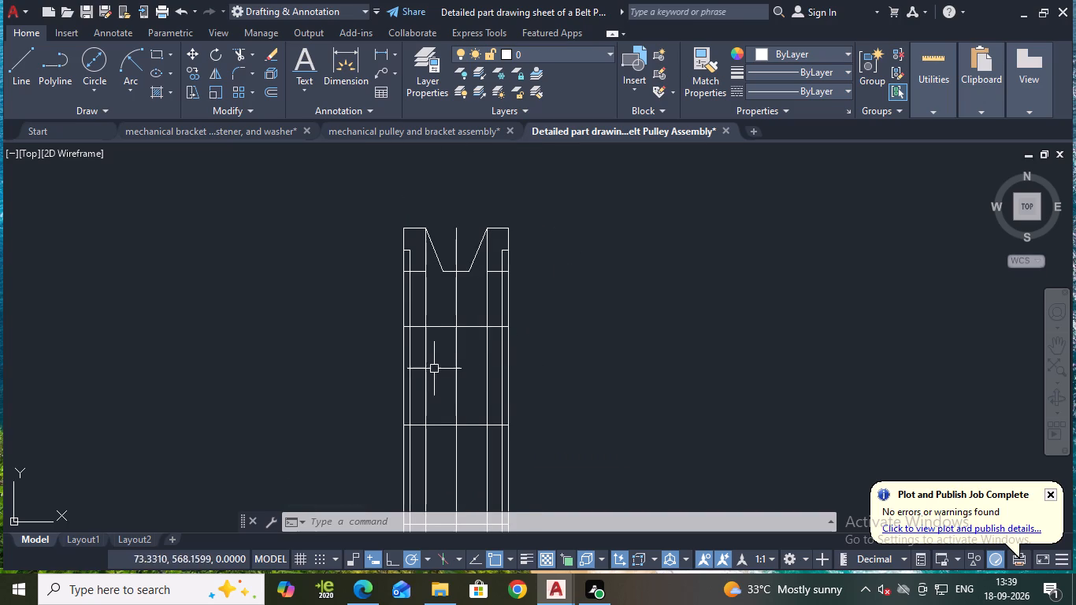
click(425, 372)
click(487, 358)
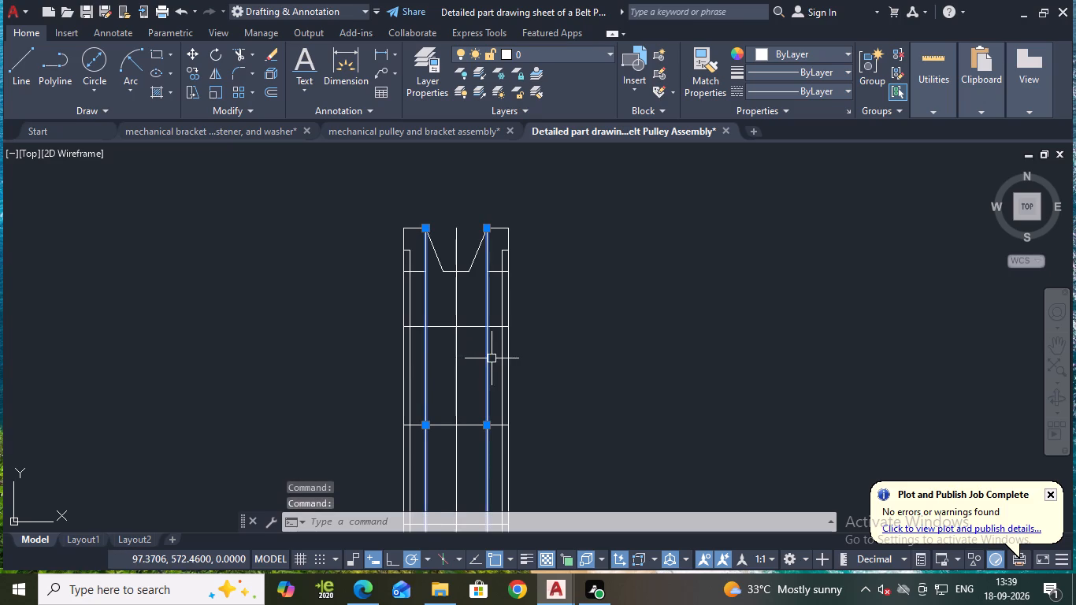
scroll(539, 357, down, 1)
middle_drag(539, 357, 558, 273)
key(e)
key(Return)
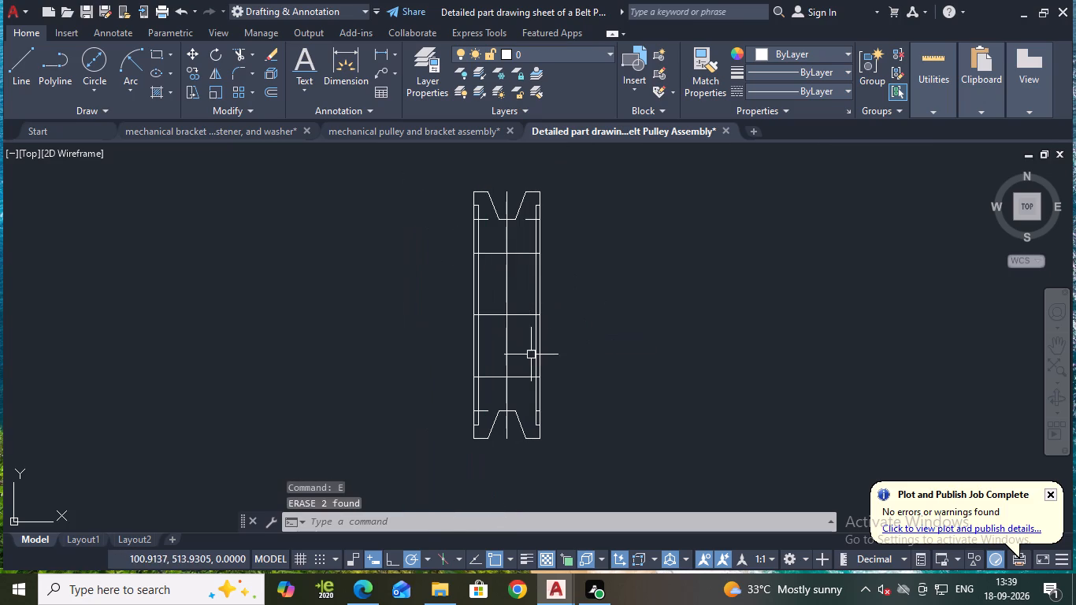
Erase the four leftover outer stubs of the 70-offset lines beside the upper and lower grooves.
scroll(488, 245, up, 3)
scroll(446, 236, down, 1)
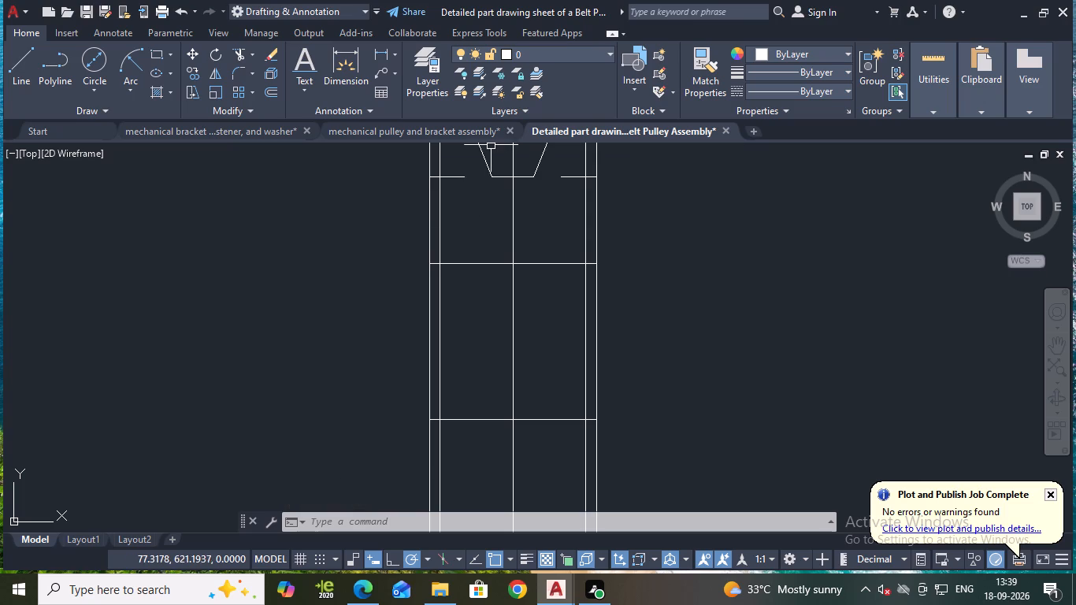
click(458, 178)
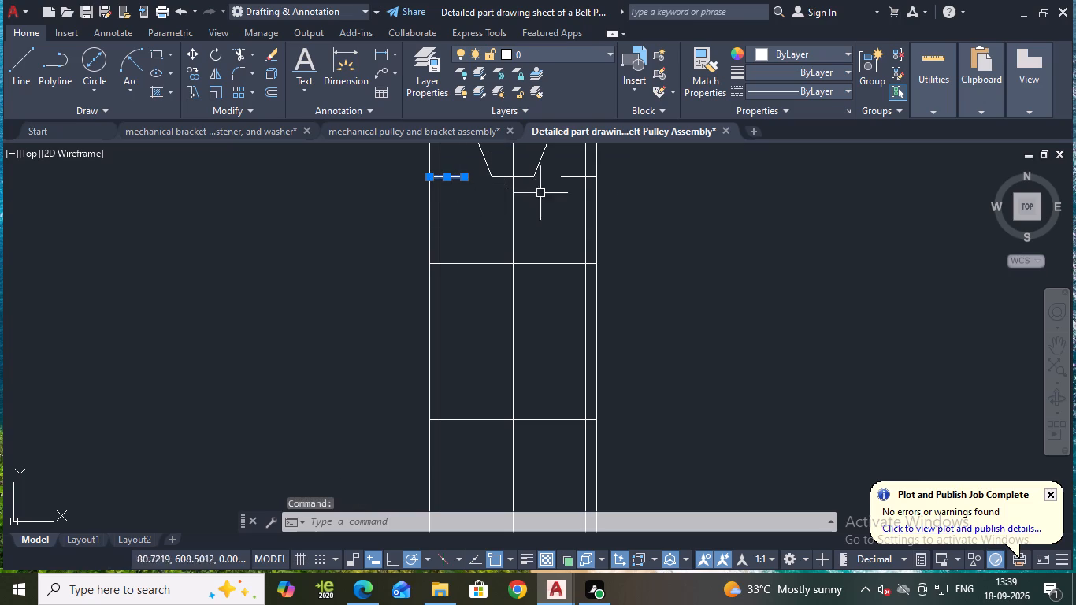
click(580, 176)
scroll(659, 224, down, 3)
middle_drag(694, 310, 696, 203)
scroll(648, 255, up, 3)
click(501, 179)
scroll(640, 179, up, 1)
click(638, 180)
scroll(703, 184, down, 1)
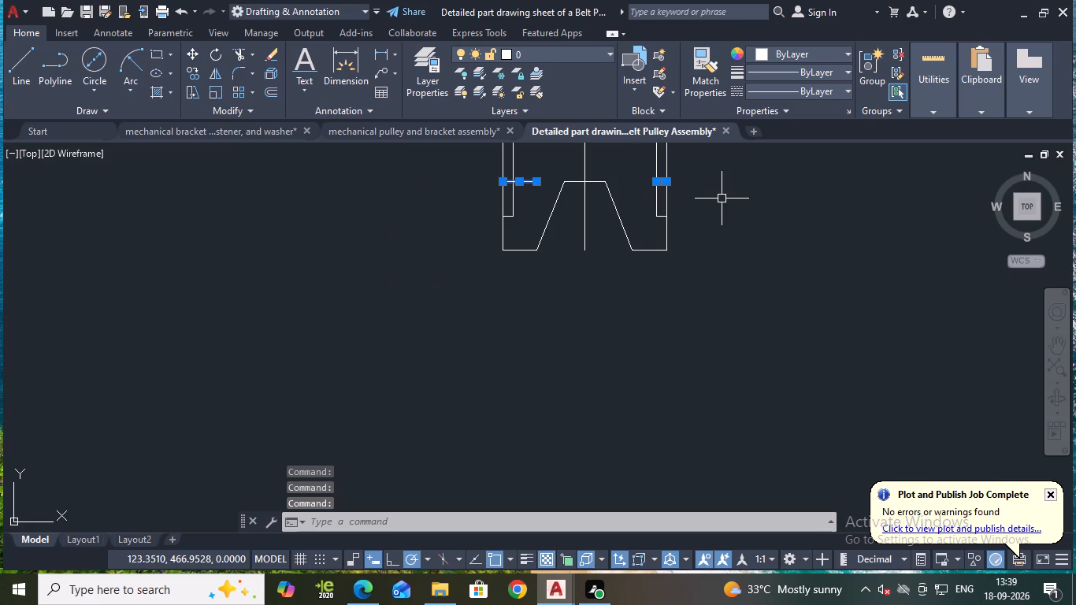
key(e)
key(Return)
Measure the vertical distance between the horizontal lines above and below the centre line using a trial linear dimension.
scroll(722, 199, down, 1)
middle_drag(721, 206, 645, 310)
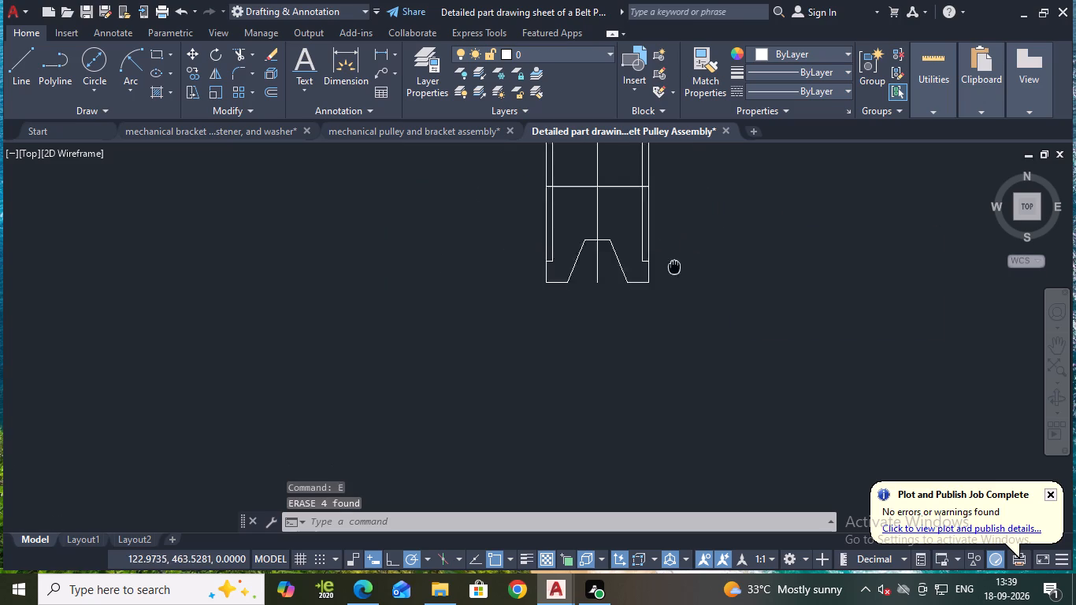
middle_drag(645, 310, 614, 359)
middle_drag(657, 233, 614, 291)
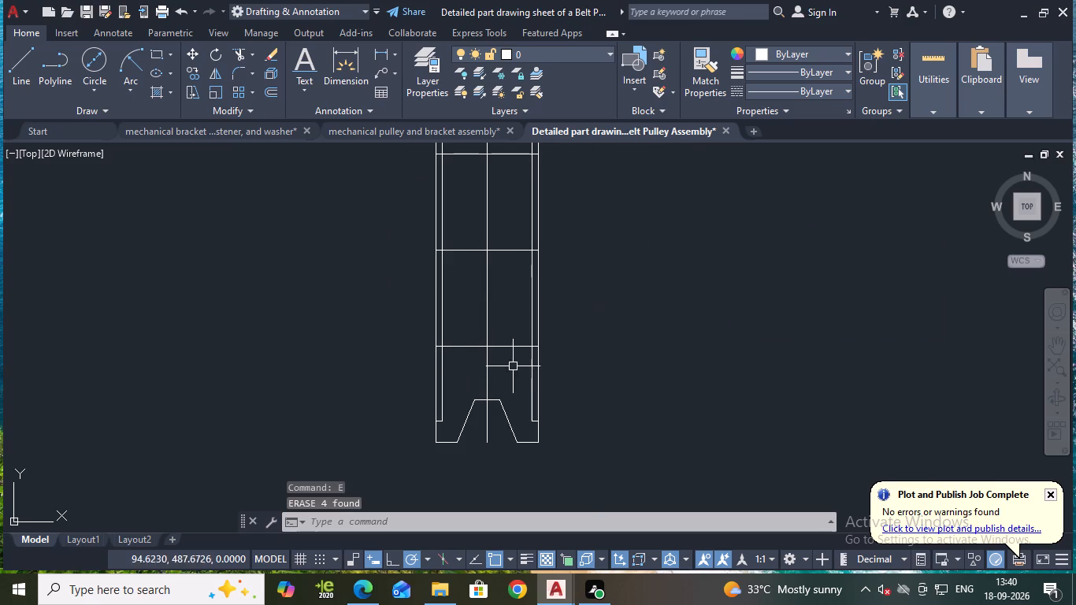
click(510, 347)
middle_drag(511, 174, 504, 236)
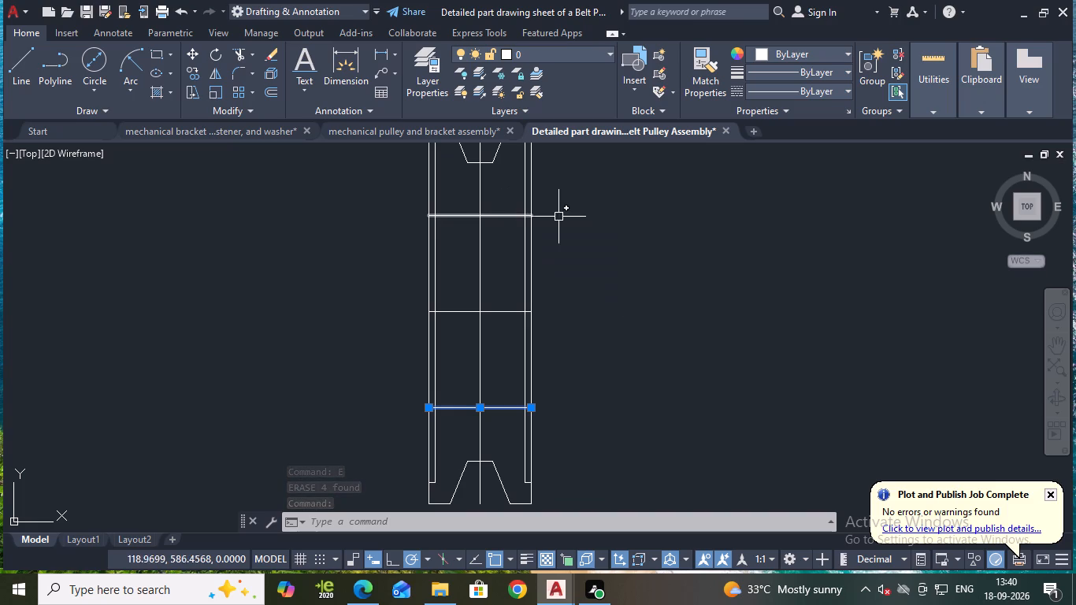
key(Escape)
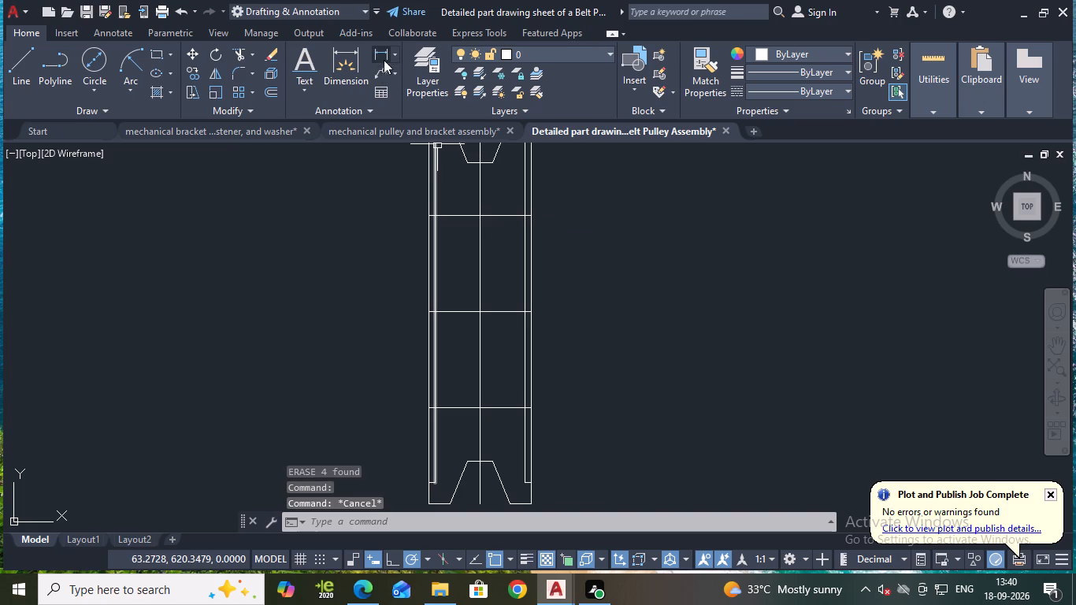
click(383, 54)
click(451, 215)
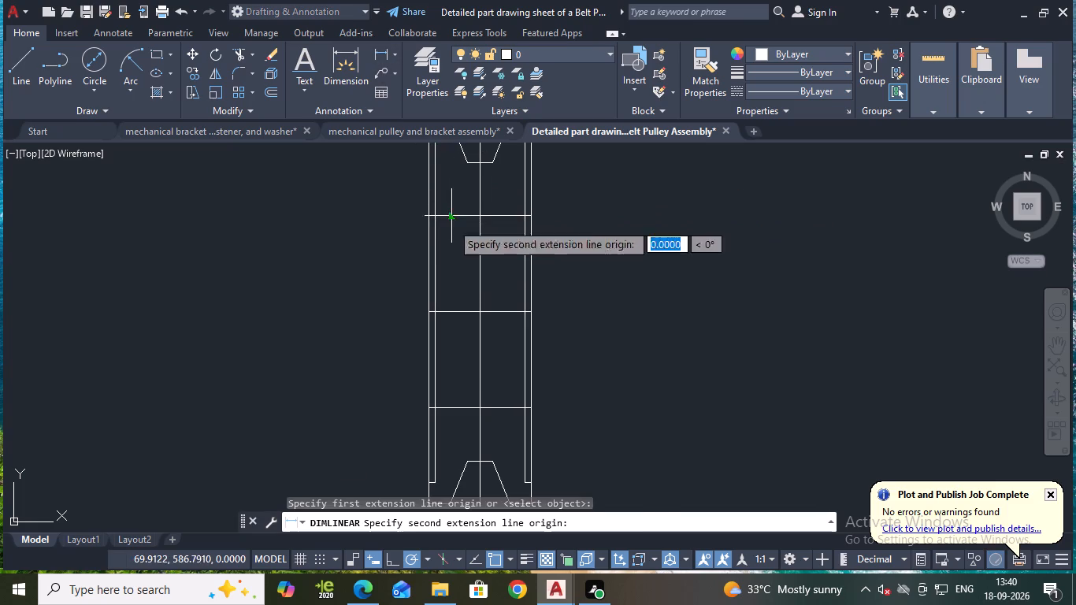
click(456, 406)
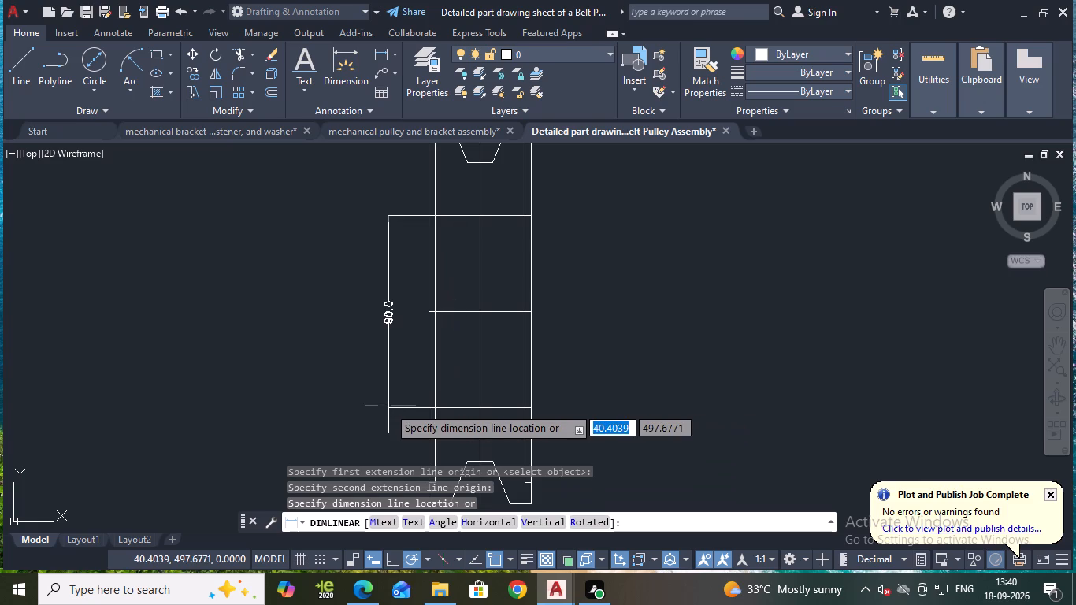
scroll(388, 406, up, 1)
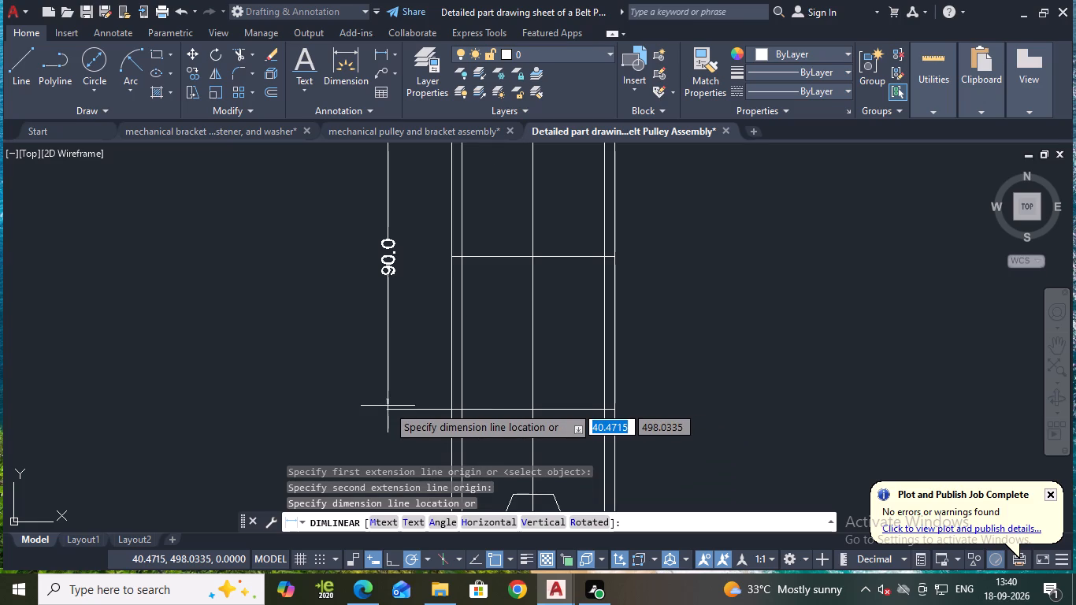
key(Escape)
scroll(384, 365, down, 2)
middle_drag(518, 294, 503, 343)
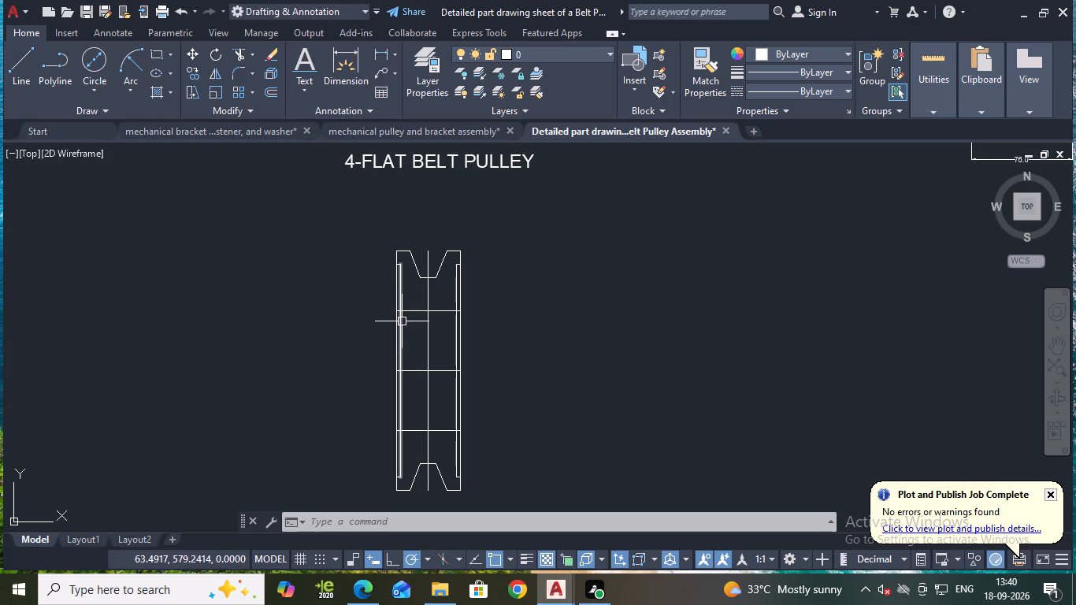
Draw two vertical construction lines, each 140 long, joining the corners of the upper groove bottom to those of the lower groove bottom.
scroll(402, 321, up, 2)
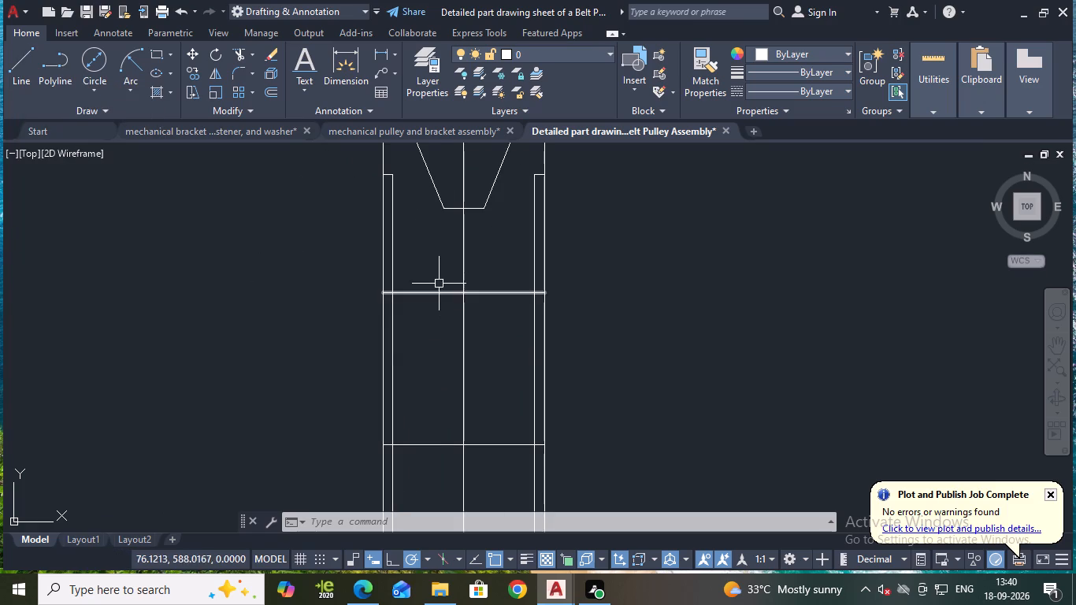
click(15, 71)
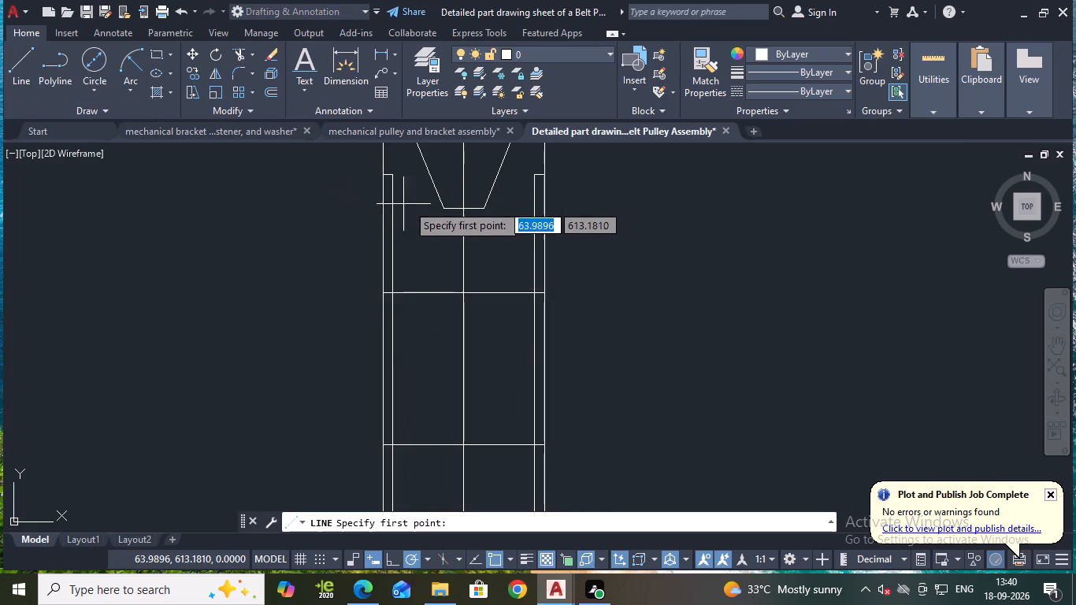
click(445, 208)
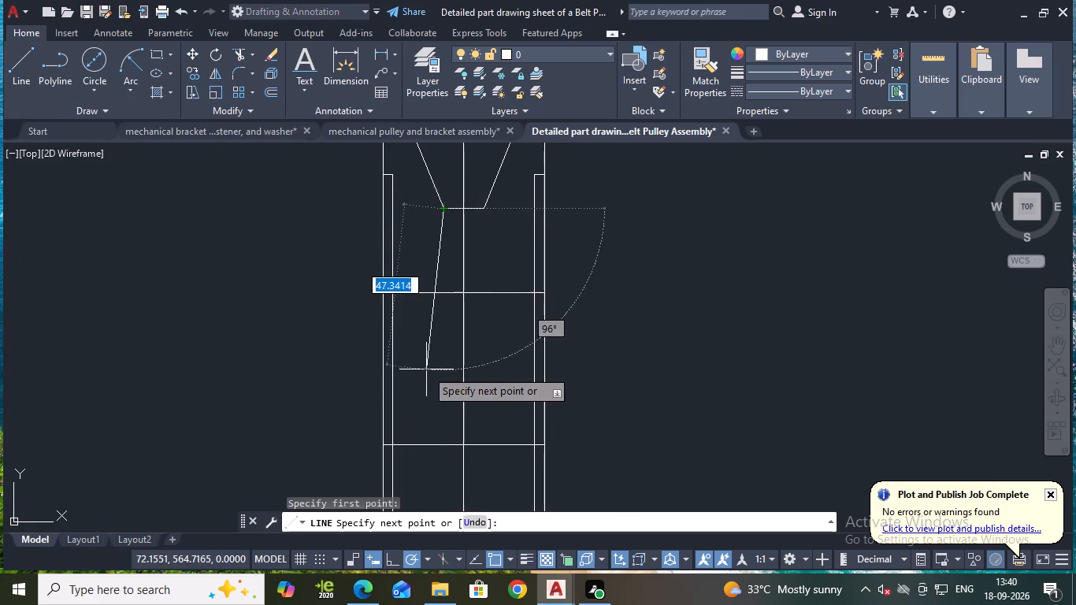
scroll(425, 395, down, 1)
middle_drag(425, 395, 492, 159)
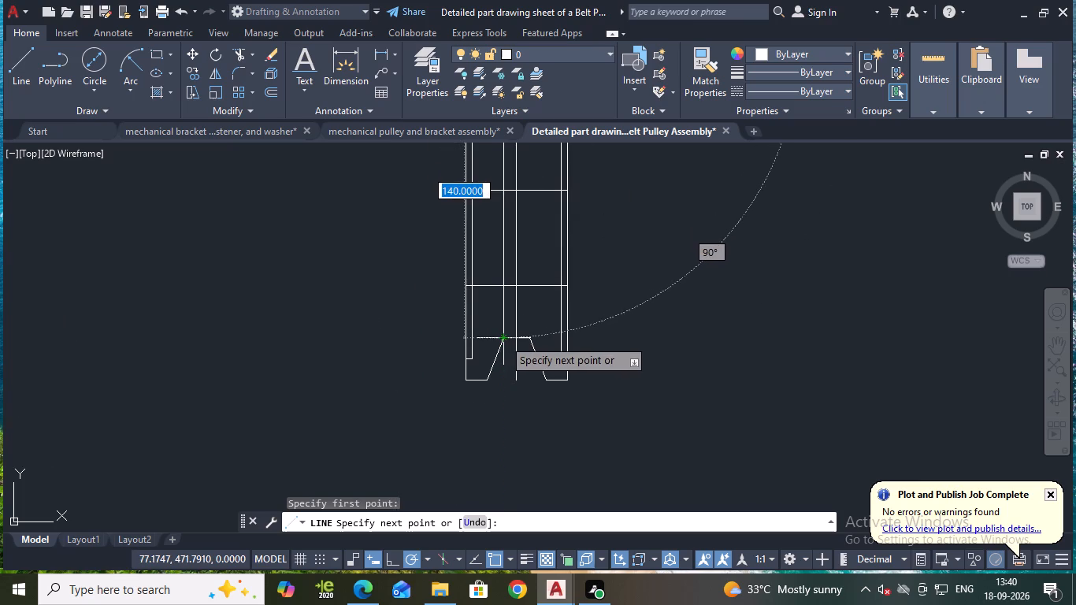
click(503, 339)
scroll(518, 291, down, 2)
middle_drag(521, 283, 501, 343)
scroll(517, 256, up, 2)
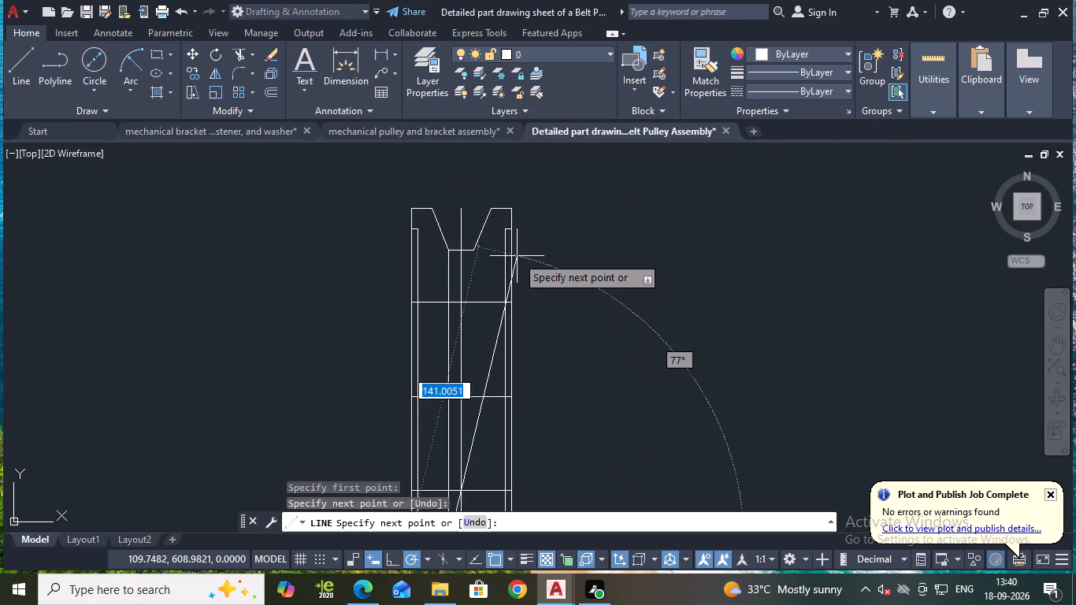
key(Escape)
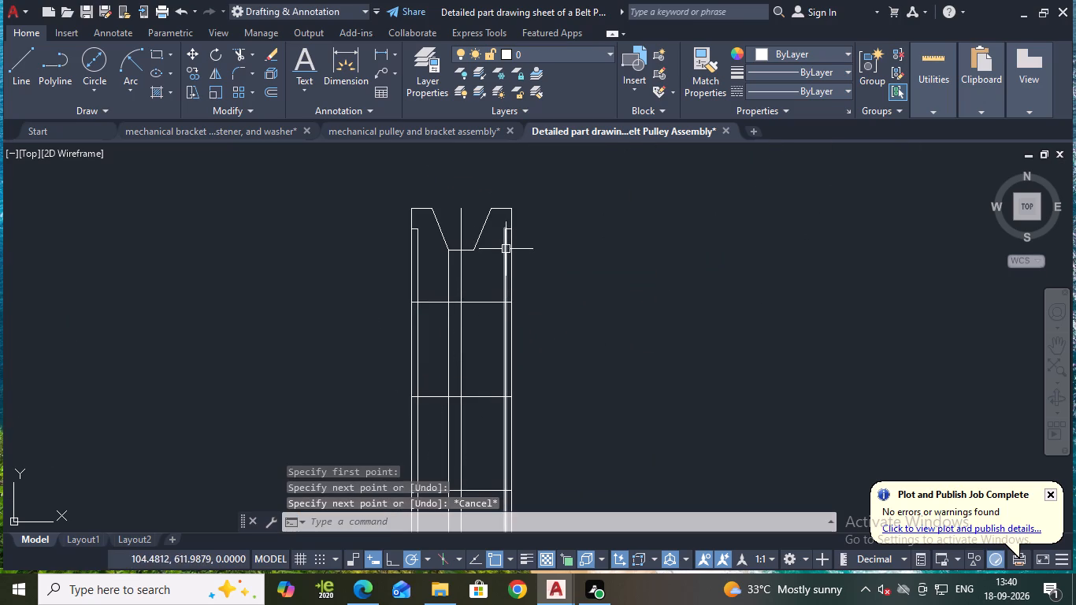
key(space)
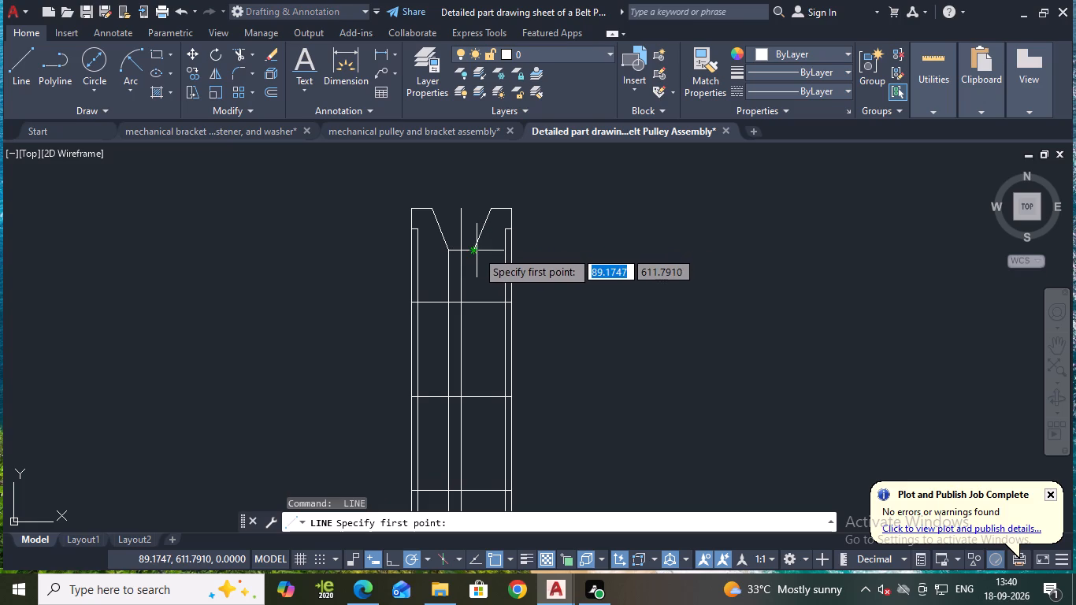
click(474, 251)
middle_drag(481, 402, 466, 237)
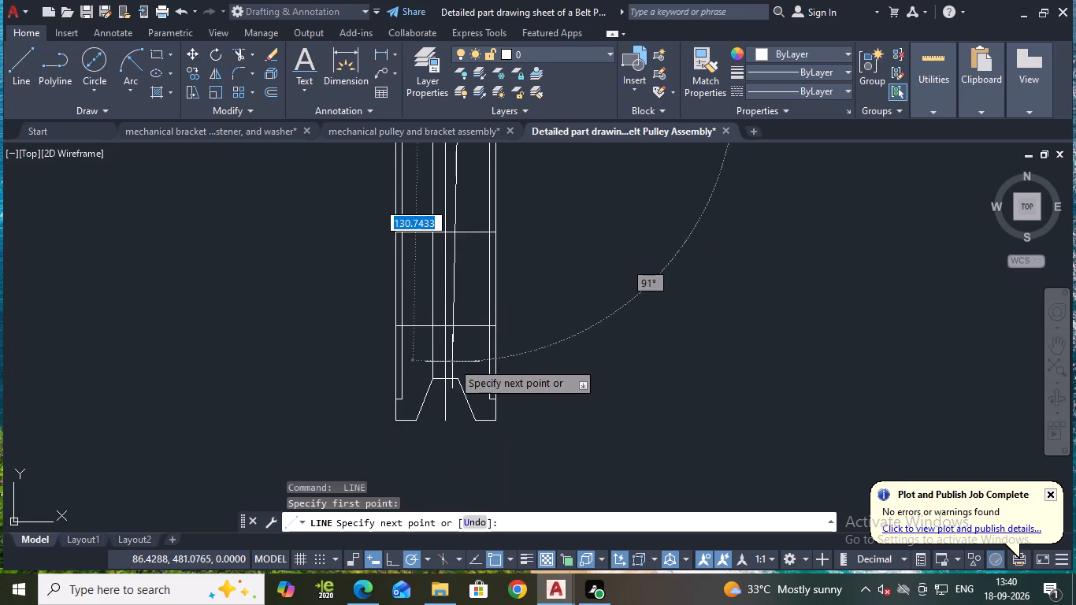
click(459, 377)
key(Escape)
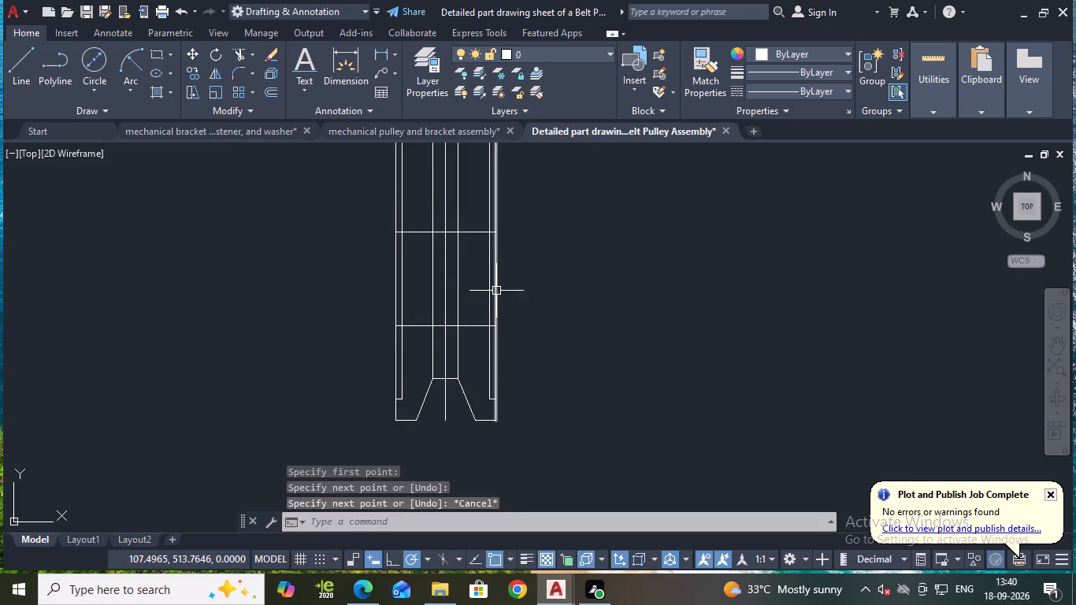
Draw two slanted lines about 38 long from the vertical construction lines at the upper horizontal line to the top inner corners of the side recesses.
middle_drag(603, 230, 592, 369)
click(21, 58)
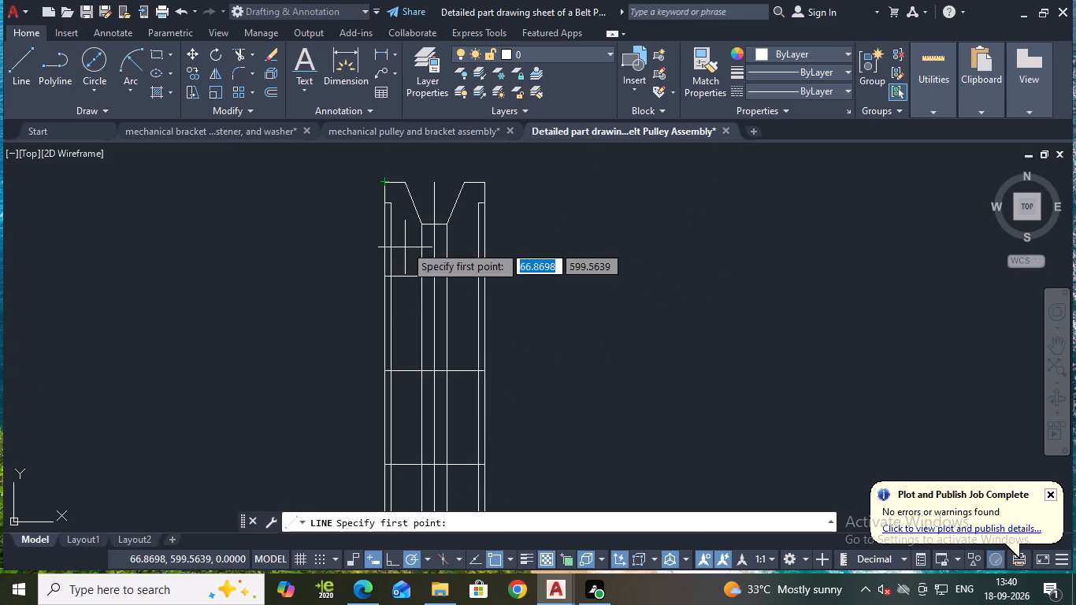
scroll(414, 276, up, 2)
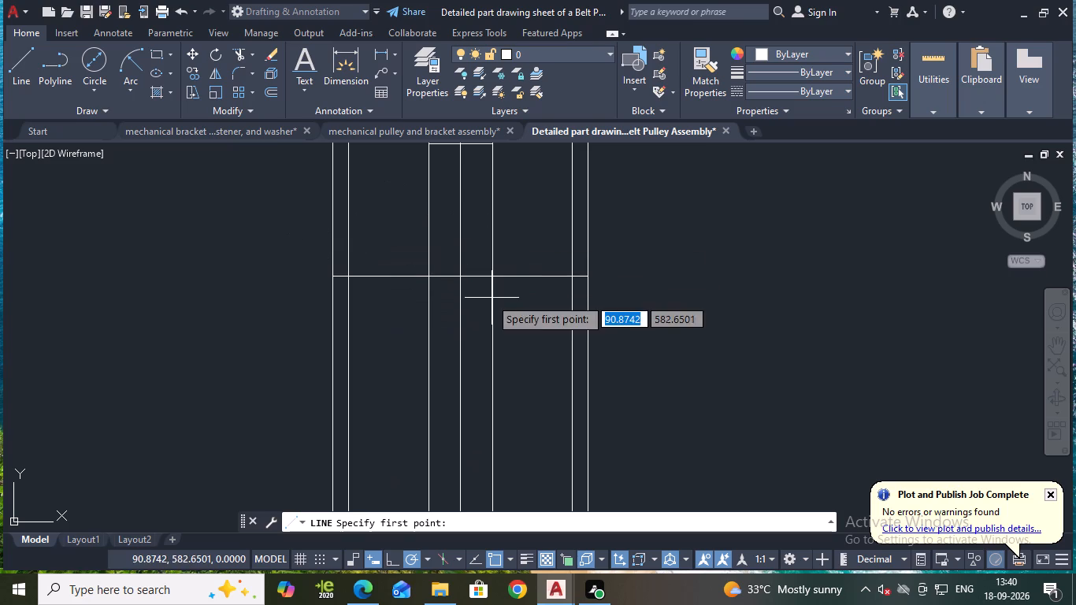
click(429, 275)
middle_drag(426, 244, 418, 362)
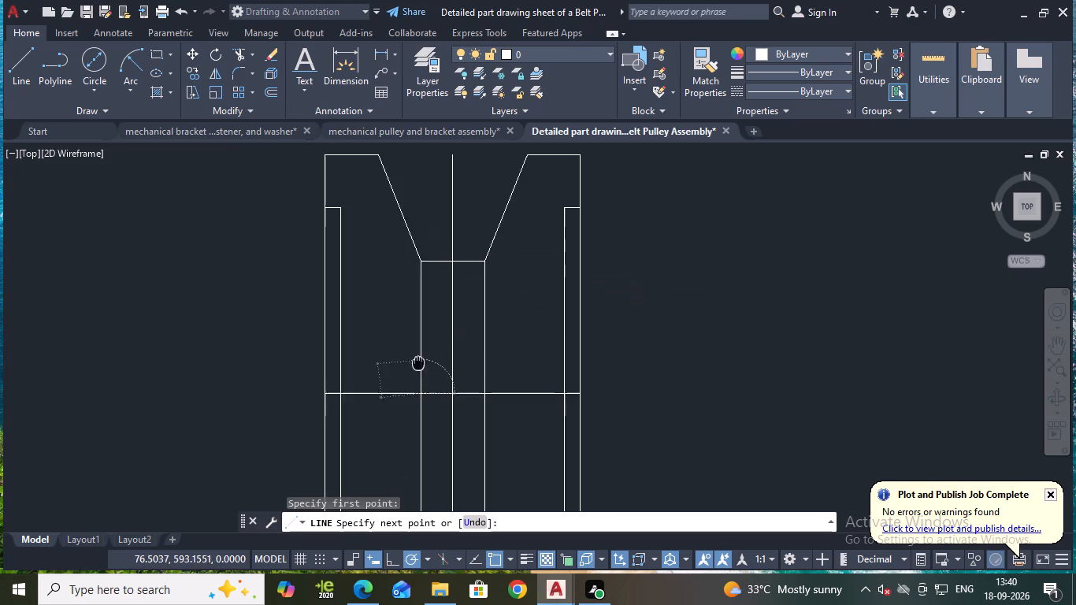
middle_drag(418, 362, 416, 362)
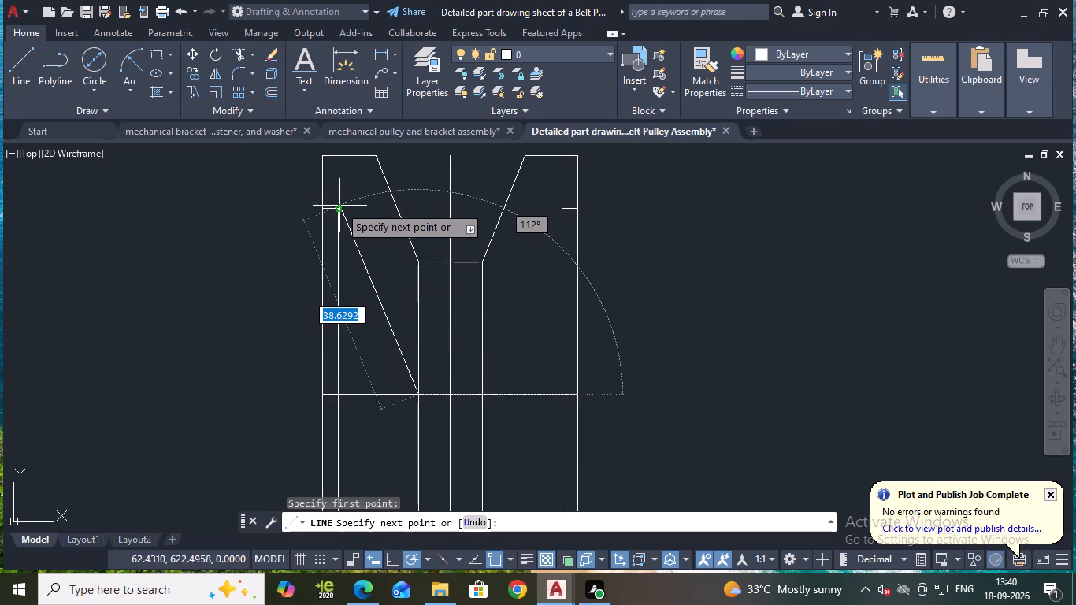
click(338, 207)
key(Escape)
key(space)
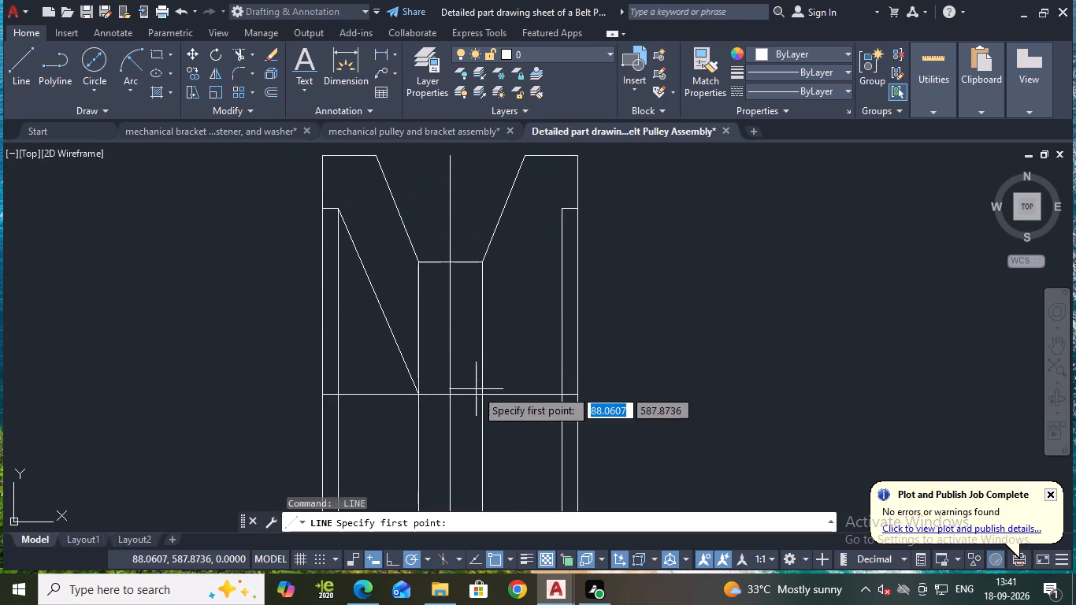
click(481, 394)
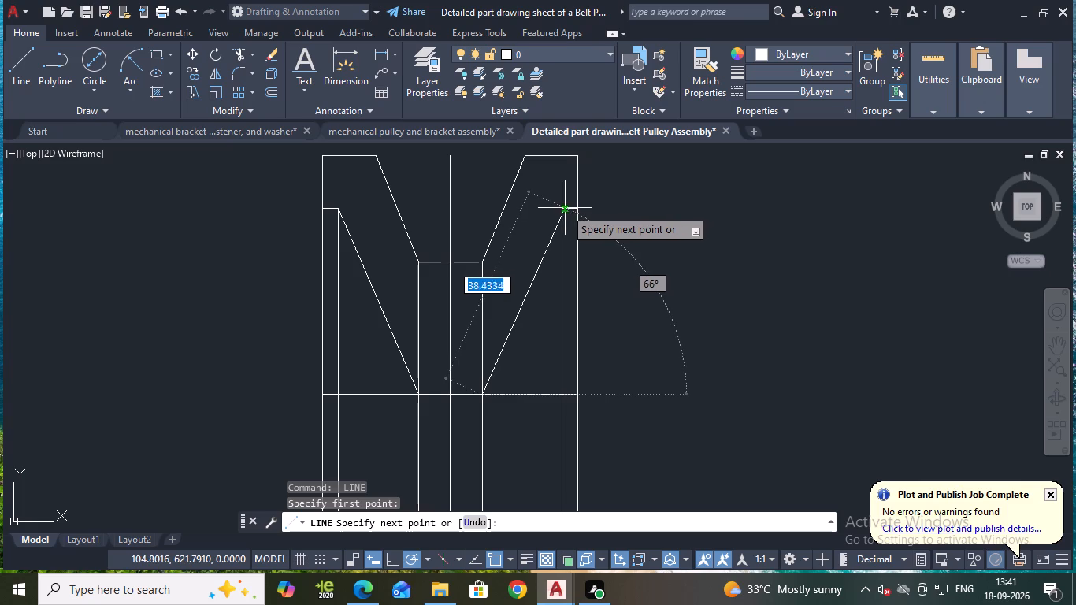
click(563, 208)
scroll(629, 237, down, 2)
key(Escape)
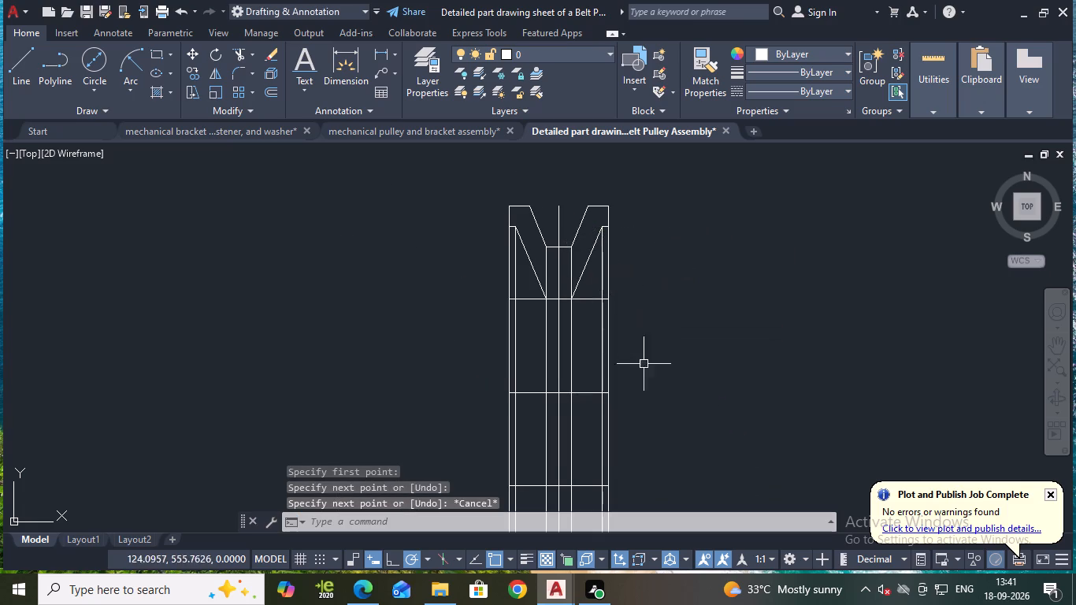
Draw two slanted lines about 38 long from the vertical construction lines at the lower horizontal line to the bottom inner corners of the side recesses.
middle_drag(655, 380, 650, 207)
key(space)
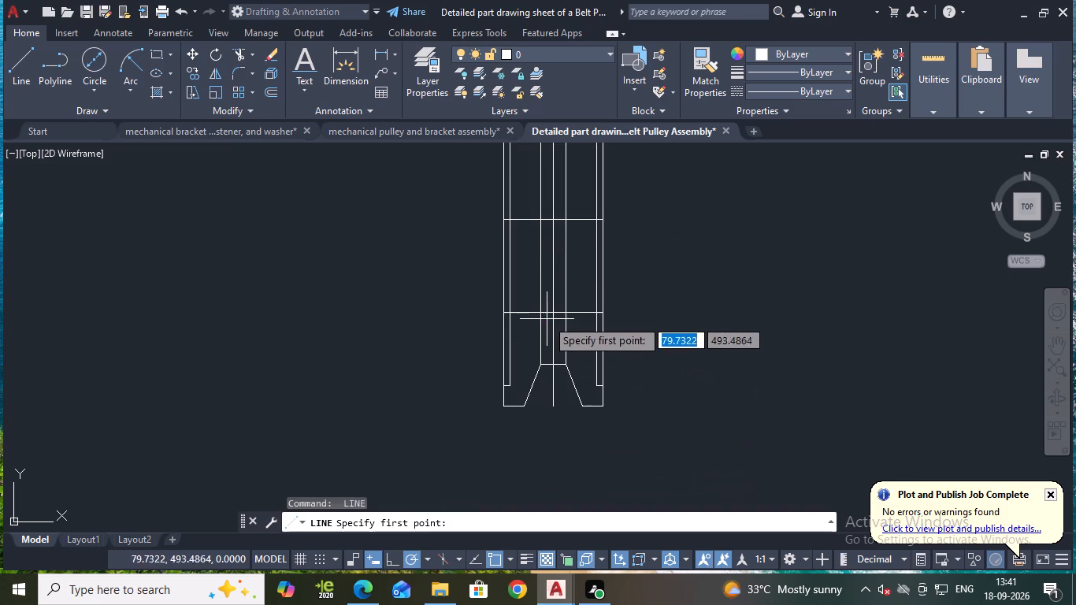
click(540, 314)
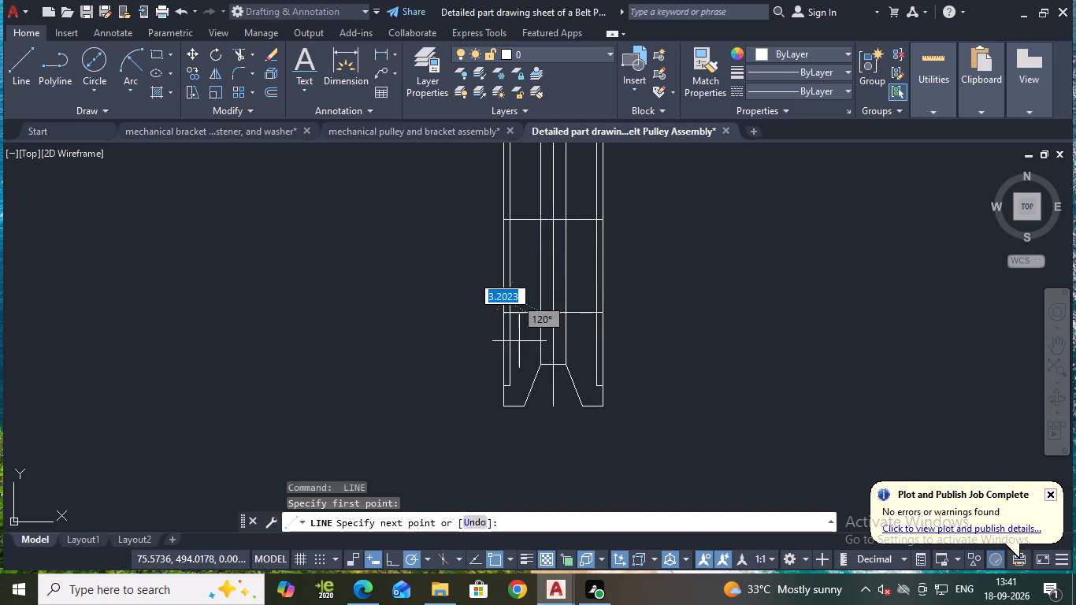
scroll(511, 388, up, 2)
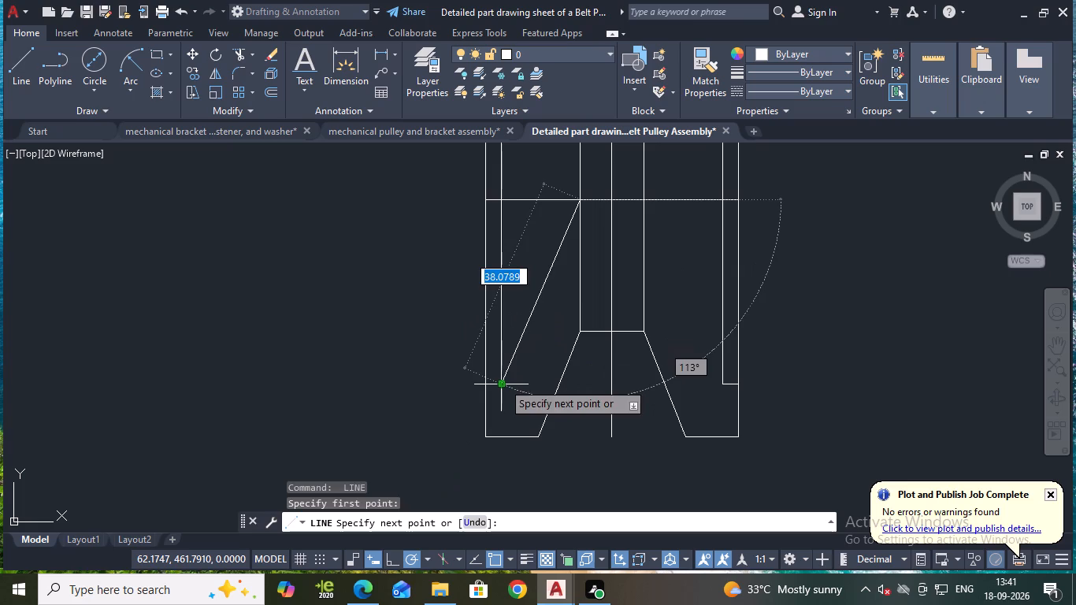
click(501, 384)
key(space)
key(space)
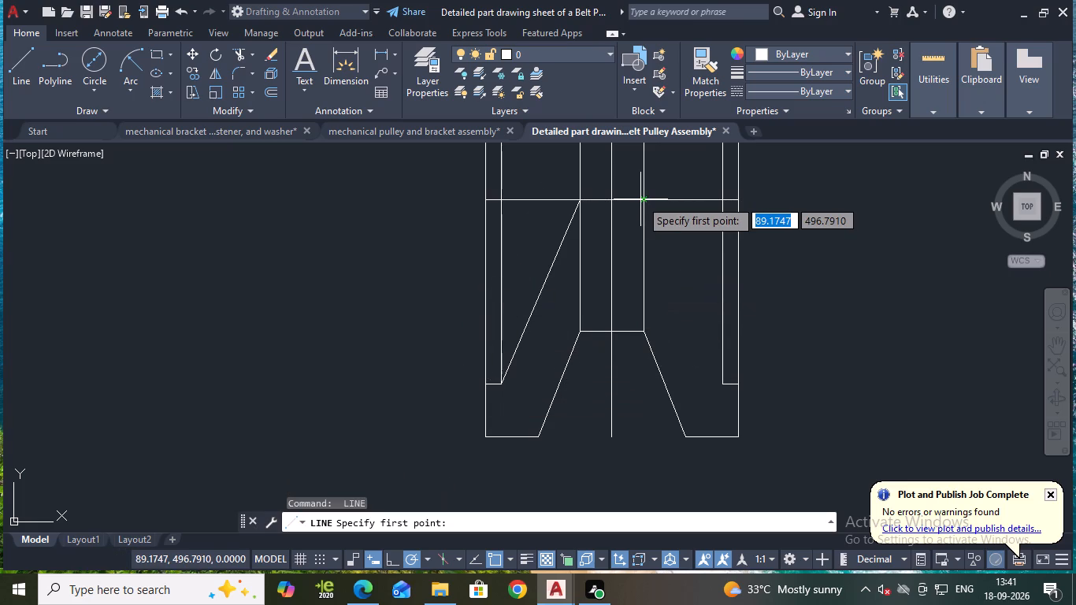
click(644, 201)
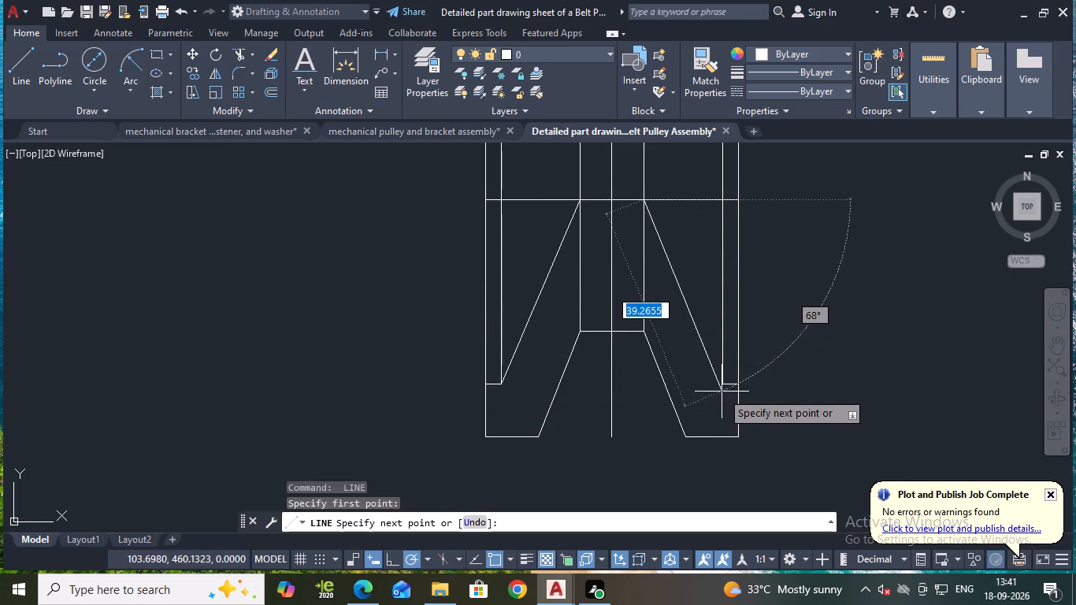
click(722, 384)
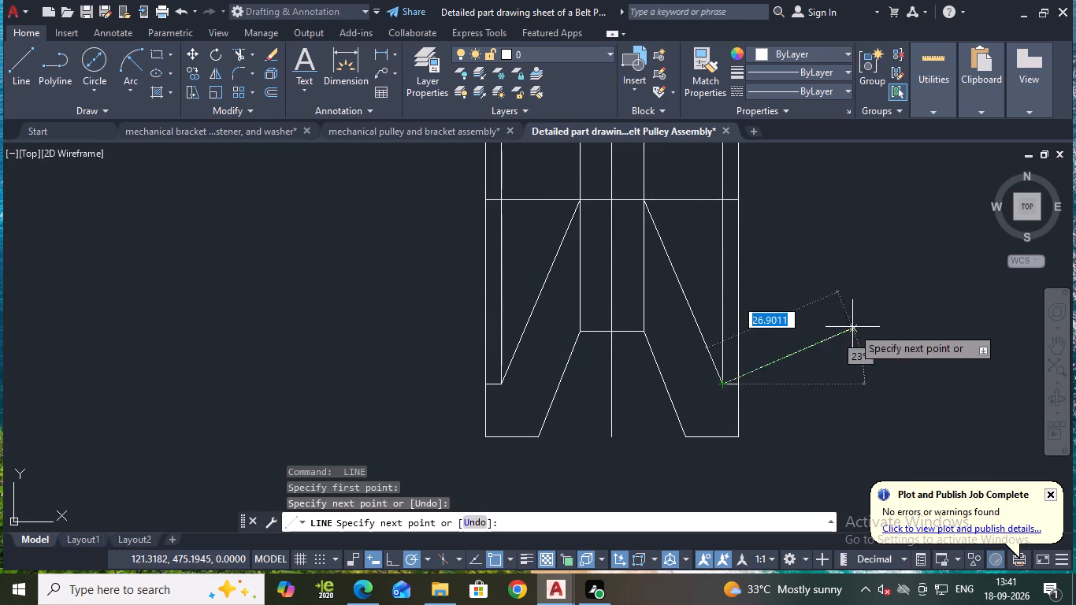
key(Escape)
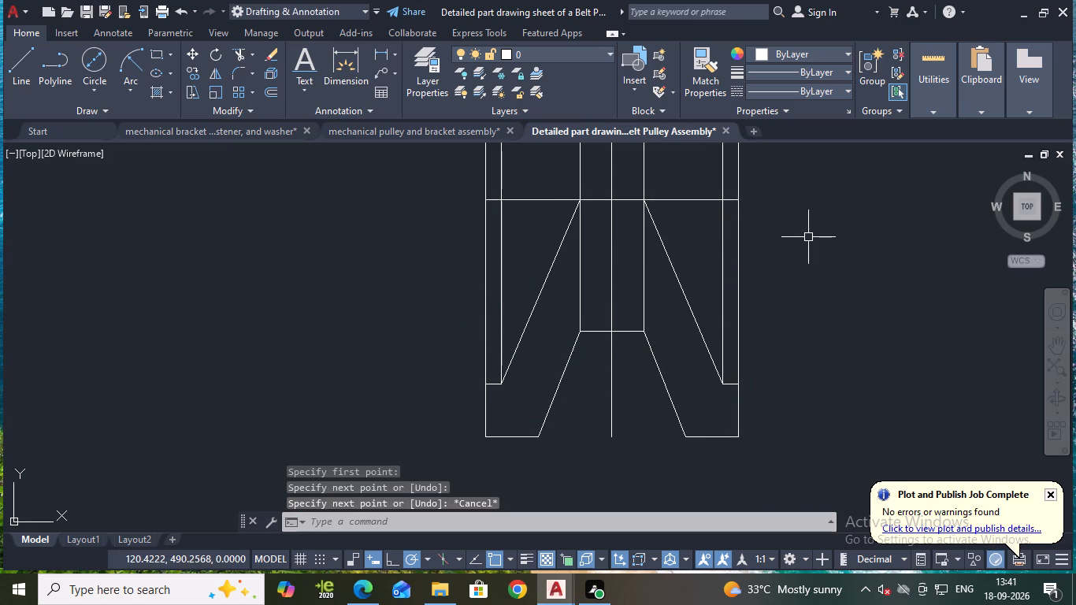
Erase the two vertical construction lines running between the upper and lower groove bottom corners.
click(583, 306)
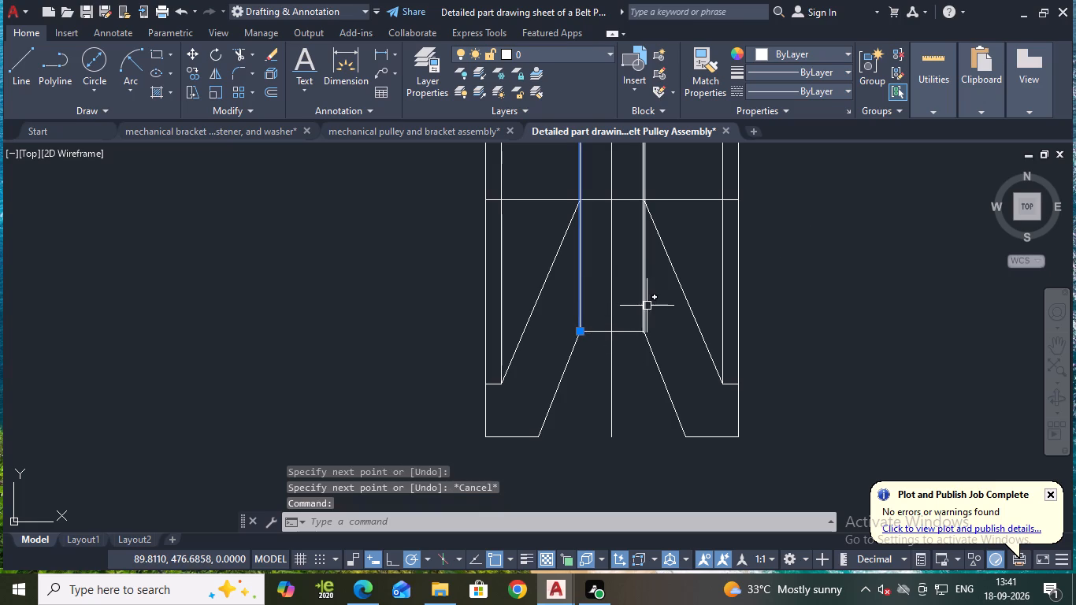
click(647, 306)
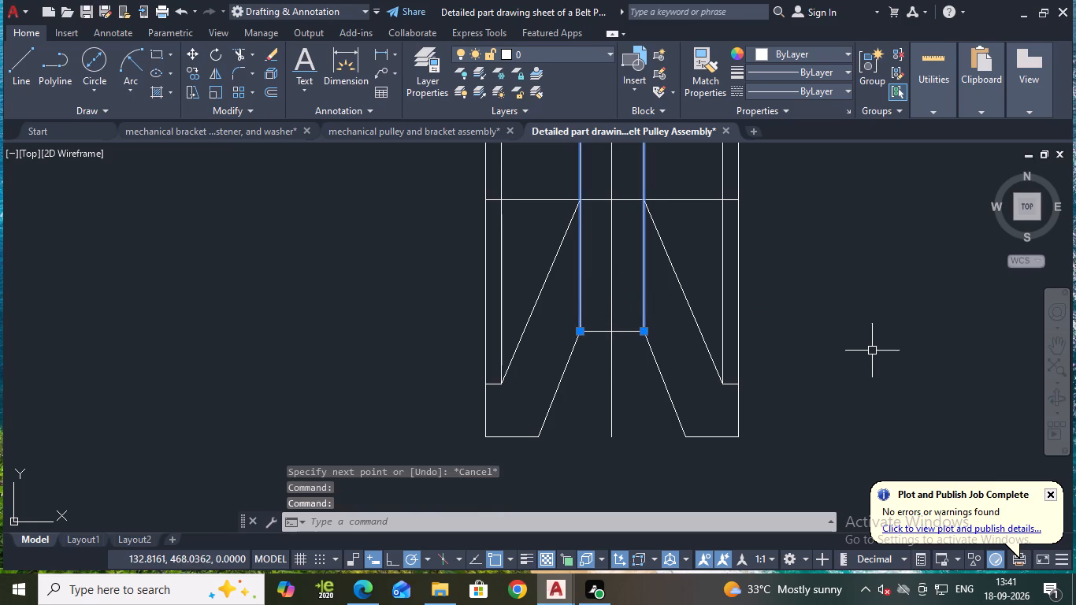
key(e)
key(Return)
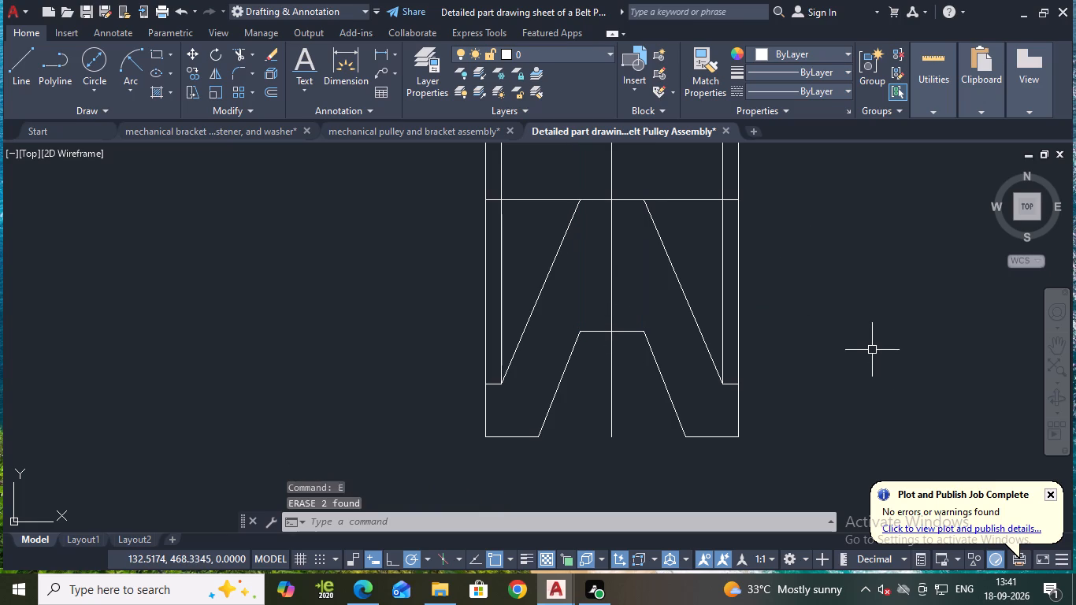
Trim the upper and lower horizontal lines between the slanted lines and the inner vertical side lines, on both sides.
scroll(871, 350, down, 2)
middle_drag(858, 287, 656, 421)
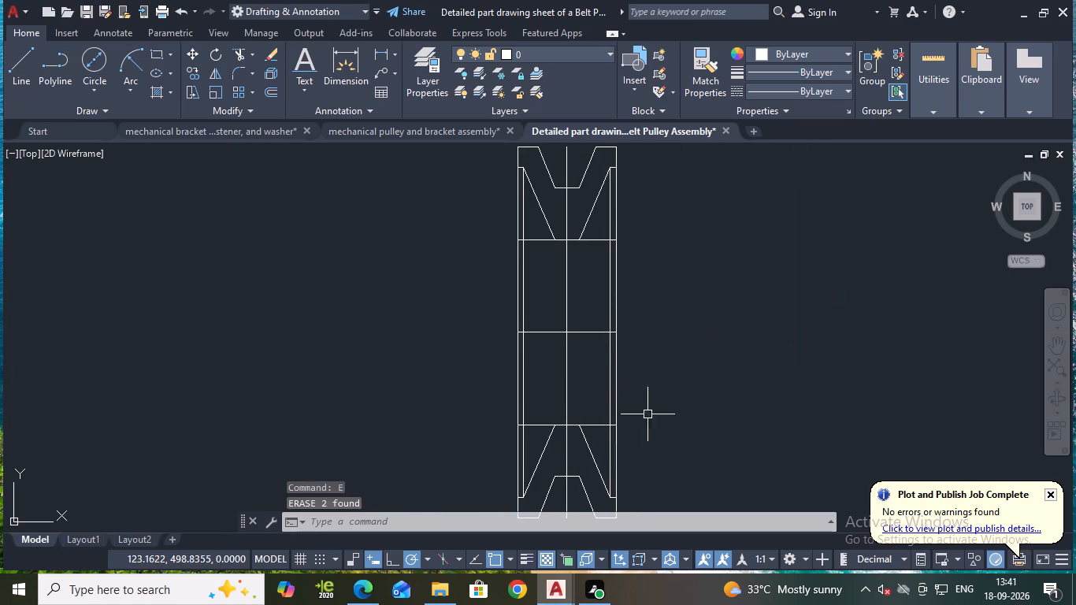
key(Escape)
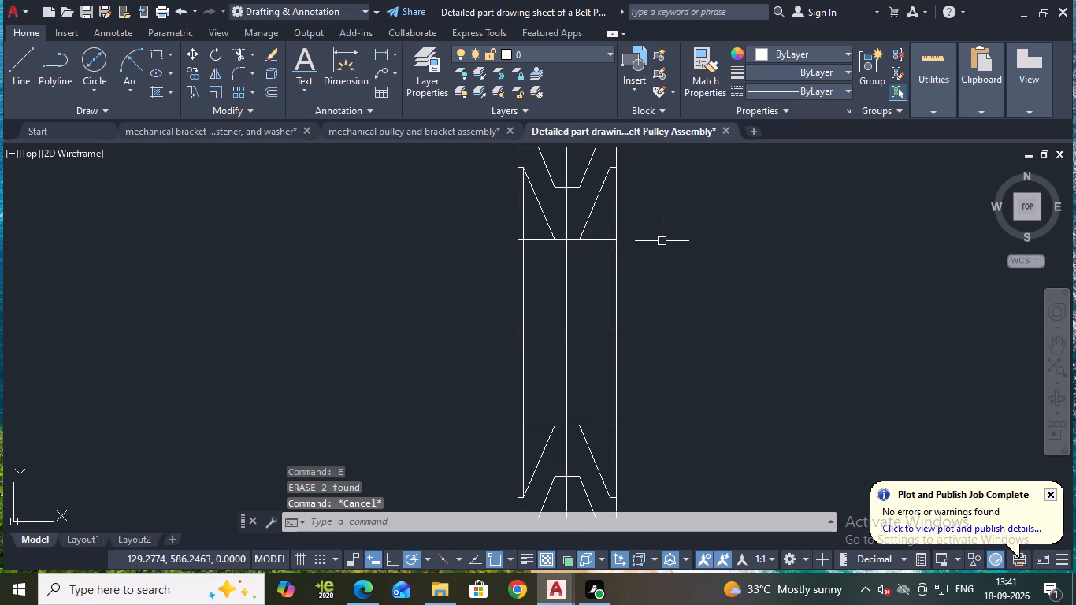
text(TR)
key(Return)
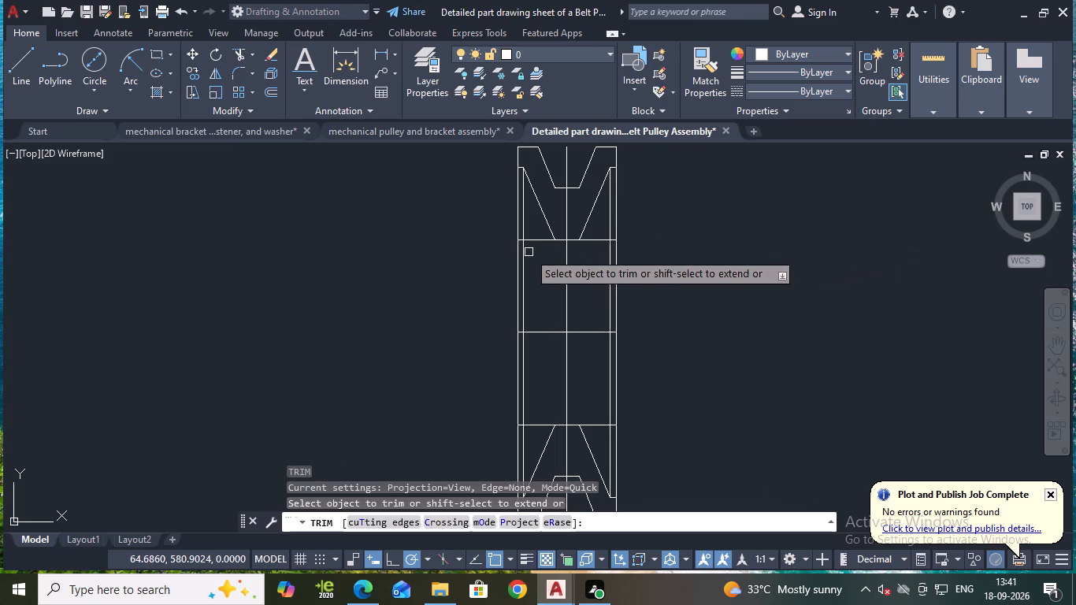
click(542, 238)
click(591, 239)
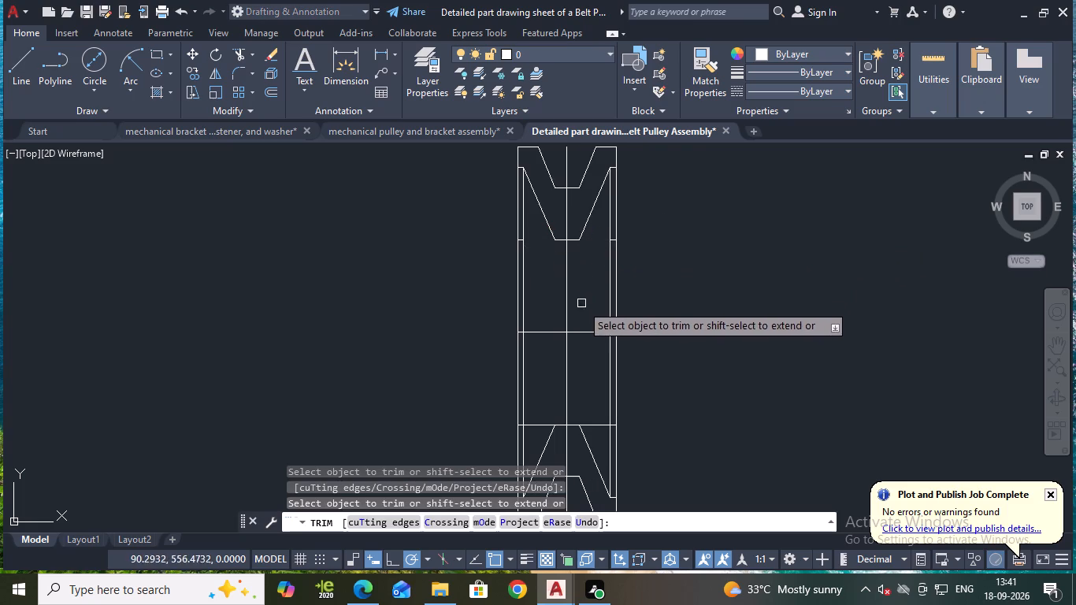
middle_drag(566, 398, 593, 290)
click(574, 310)
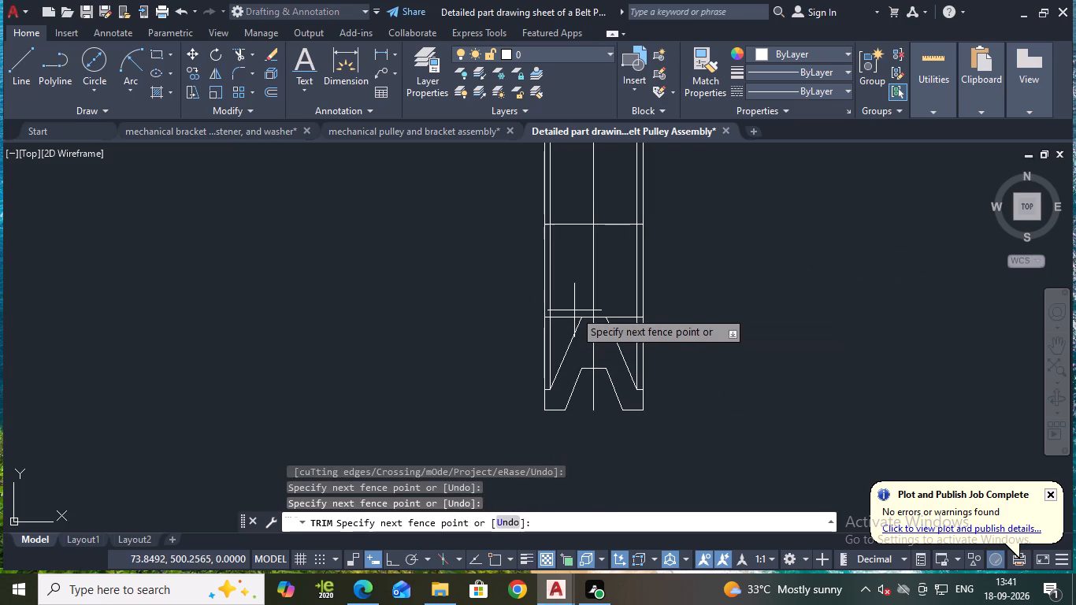
click(571, 313)
click(566, 317)
click(625, 317)
scroll(624, 316, up, 3)
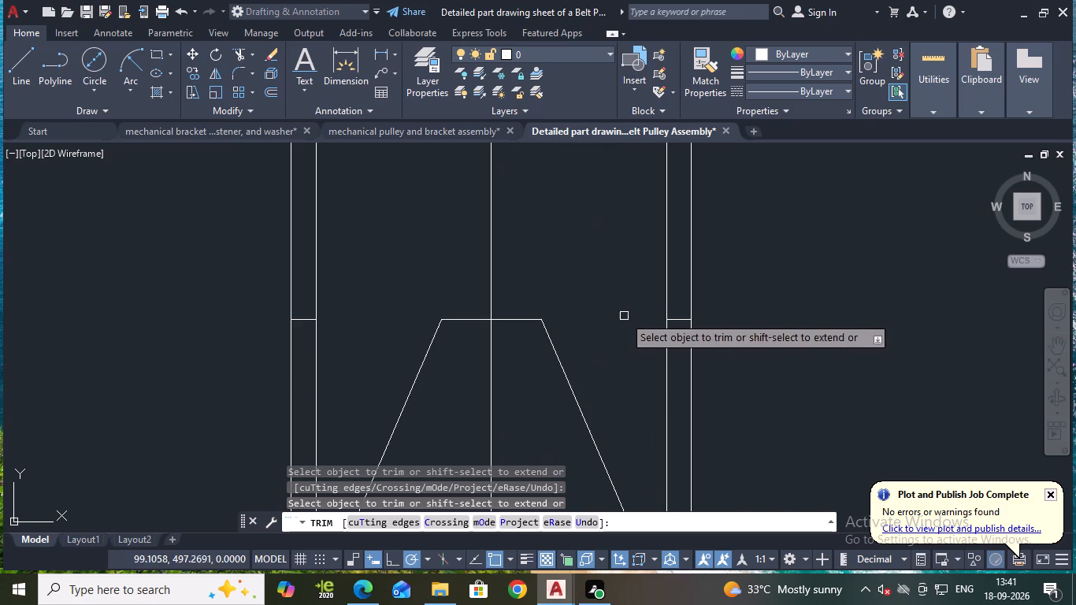
key(Escape)
Erase the four short horizontal stubs left between the outer and inner side lines, level with the slanted web lines' inner ends.
click(686, 320)
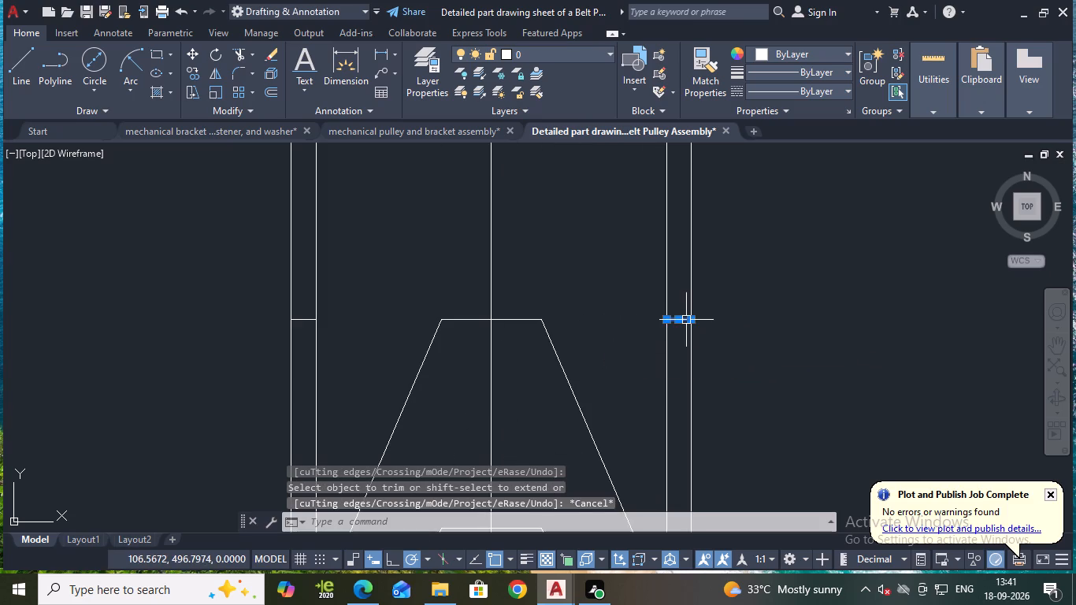
click(299, 321)
scroll(335, 295, down, 2)
middle_drag(625, 273, 603, 551)
scroll(604, 505, down, 1)
scroll(436, 342, up, 3)
middle_drag(400, 419, 446, 323)
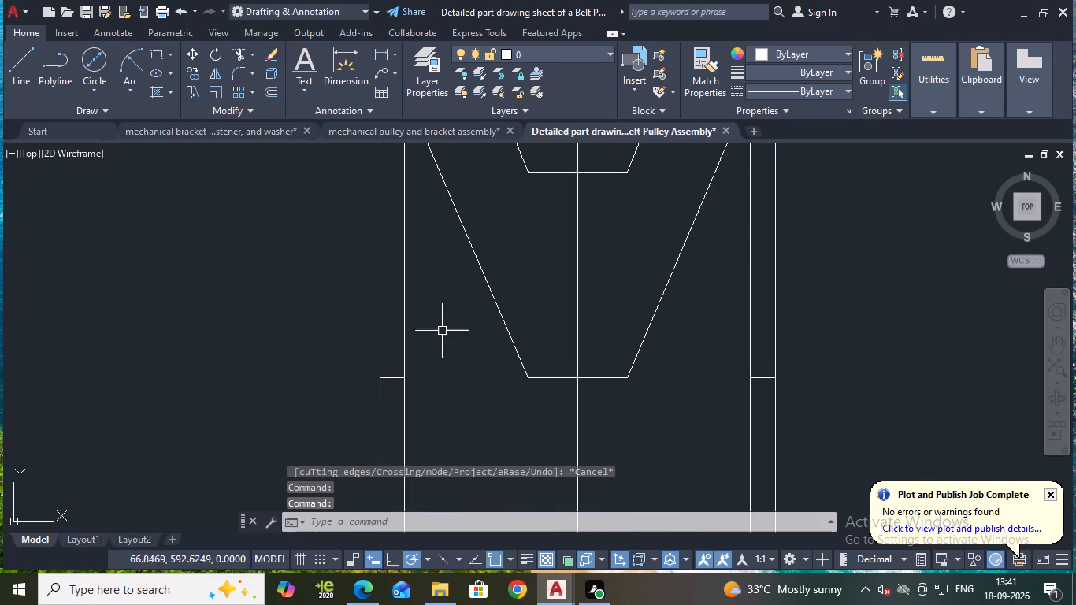
click(386, 377)
click(759, 379)
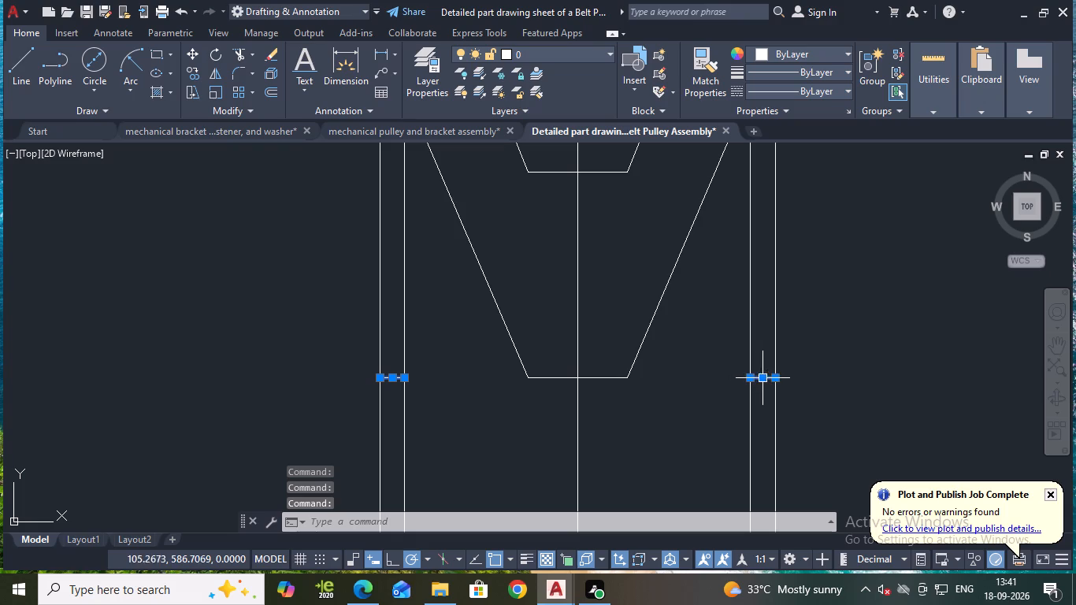
scroll(900, 337, down, 1)
key(e)
key(Return)
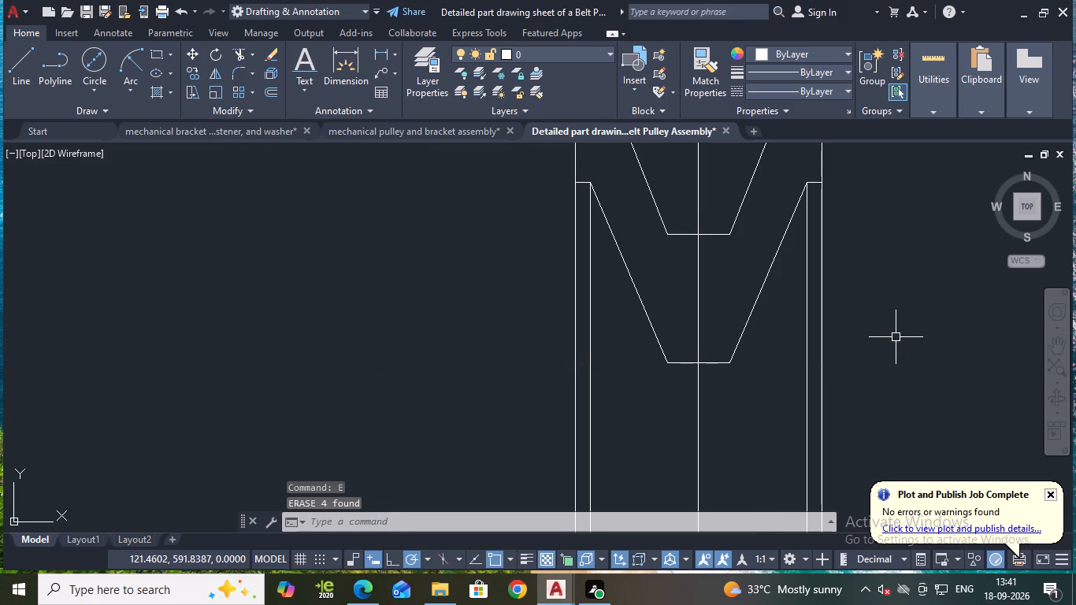
Save the Belt Pulley Assembly part drawing.
scroll(851, 286, down, 1)
middle_drag(893, 273, 795, 192)
scroll(787, 325, down, 2)
scroll(808, 337, up, 1)
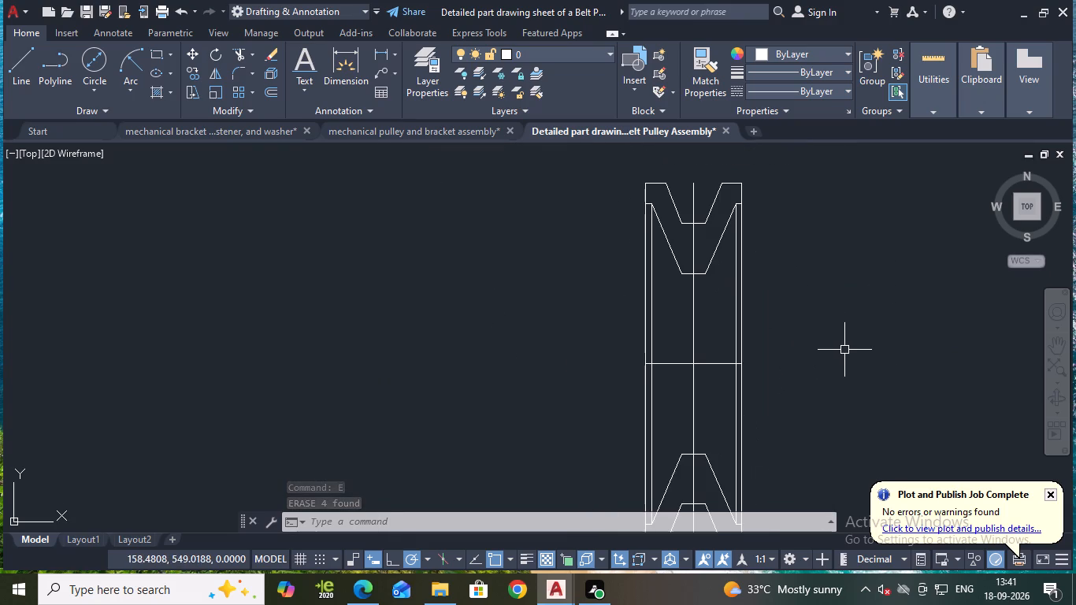
key(ctrl+s)
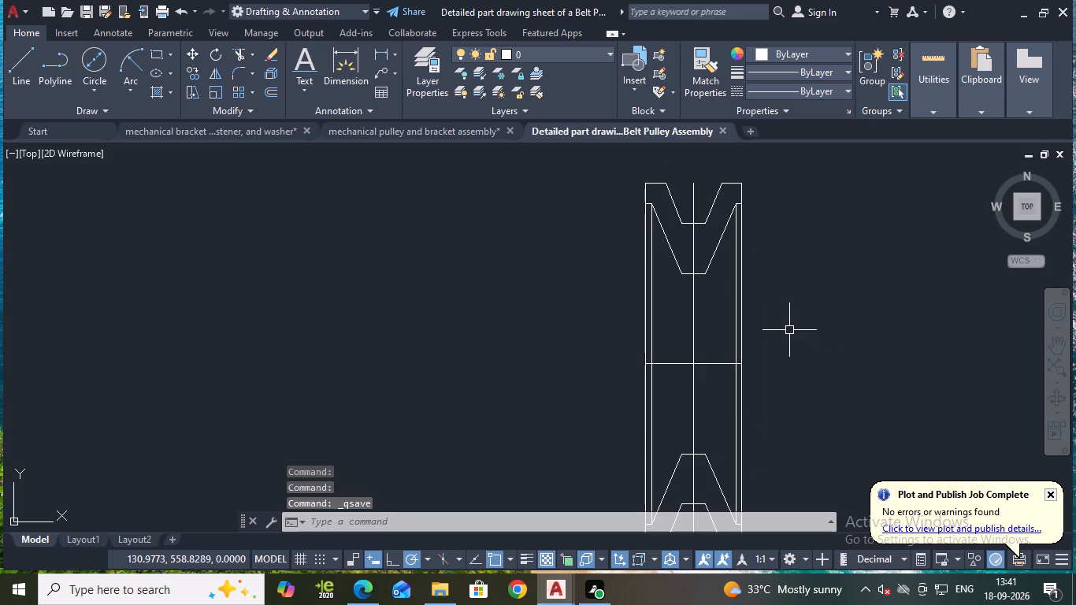
Offset the grooved view's vertical centre line by 18 to both sides.
middle_drag(787, 330, 740, 265)
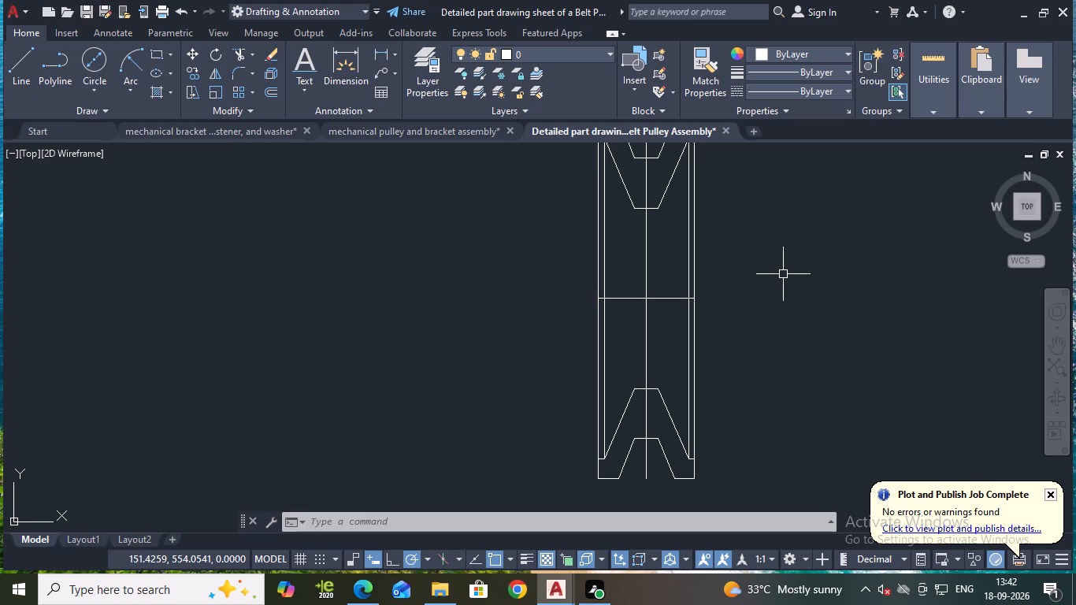
key(Escape)
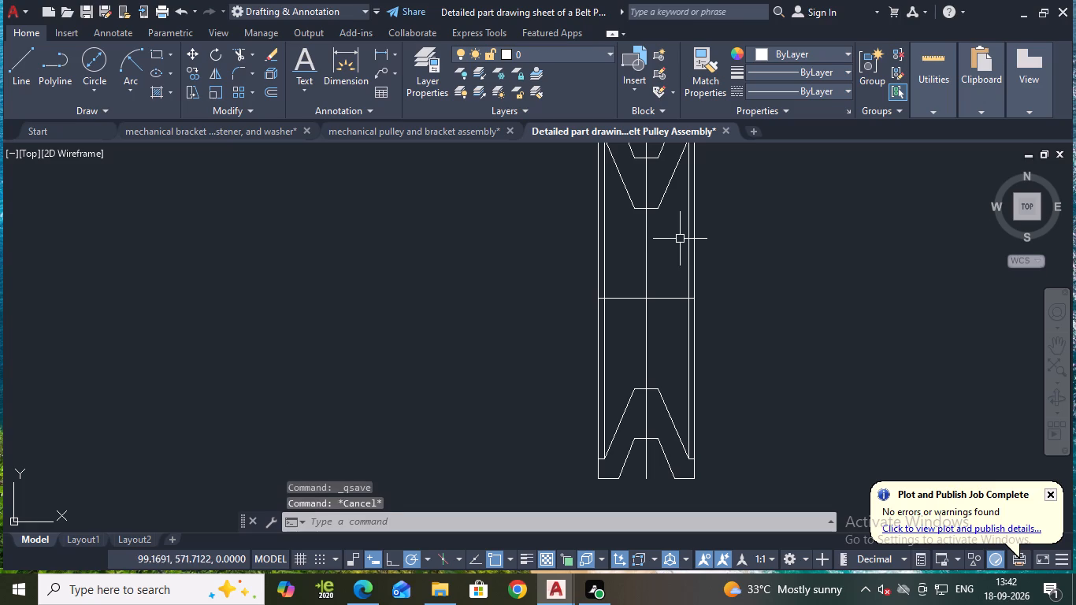
key(o)
key(Return)
key(Return)
click(645, 253)
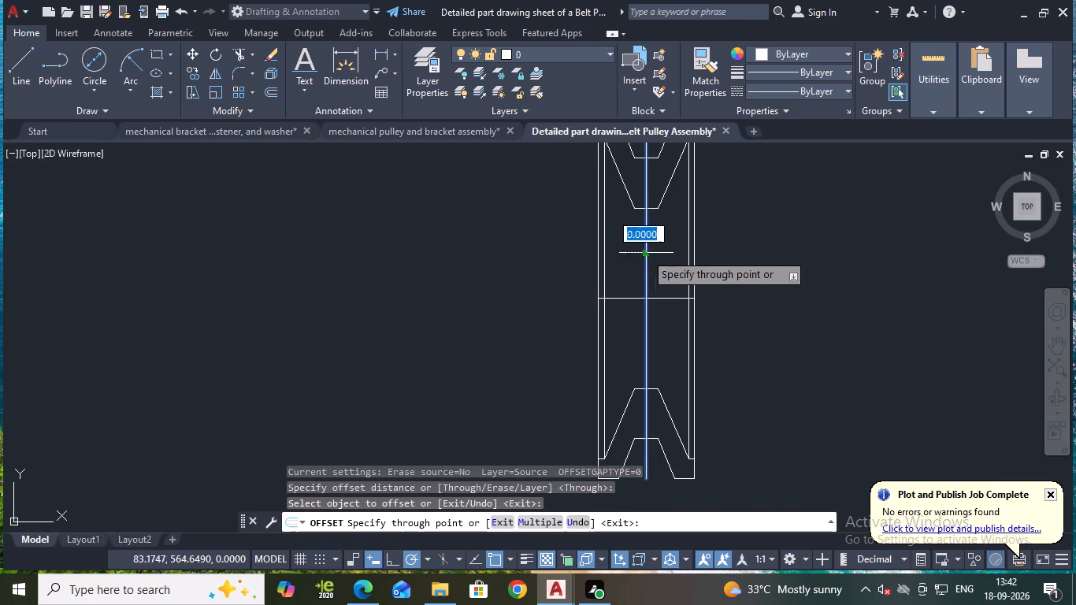
text(18)
key(Return)
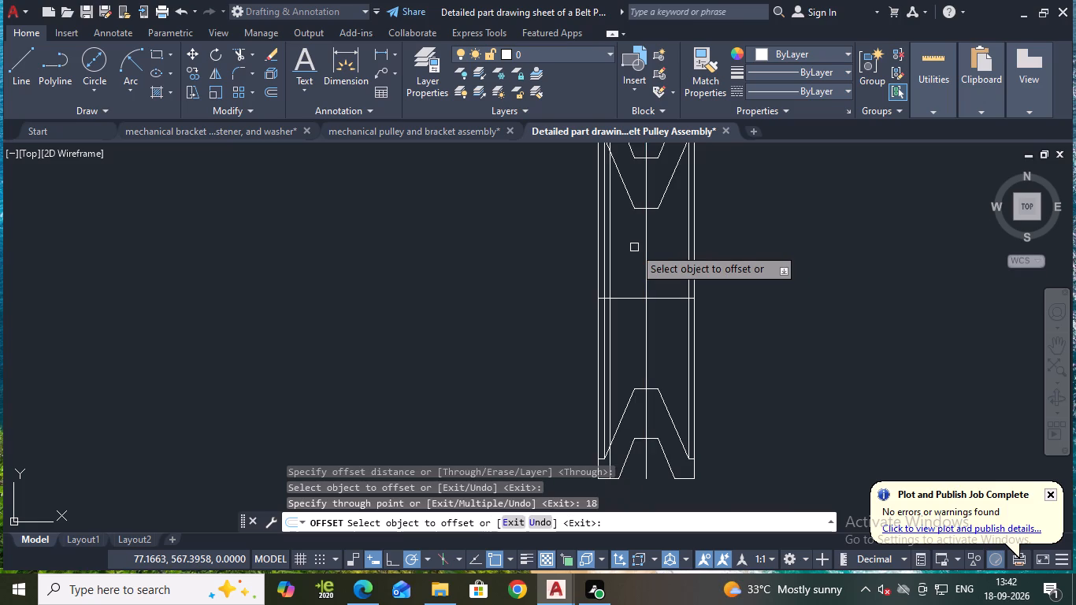
click(647, 249)
text(18)
key(Return)
key(Escape)
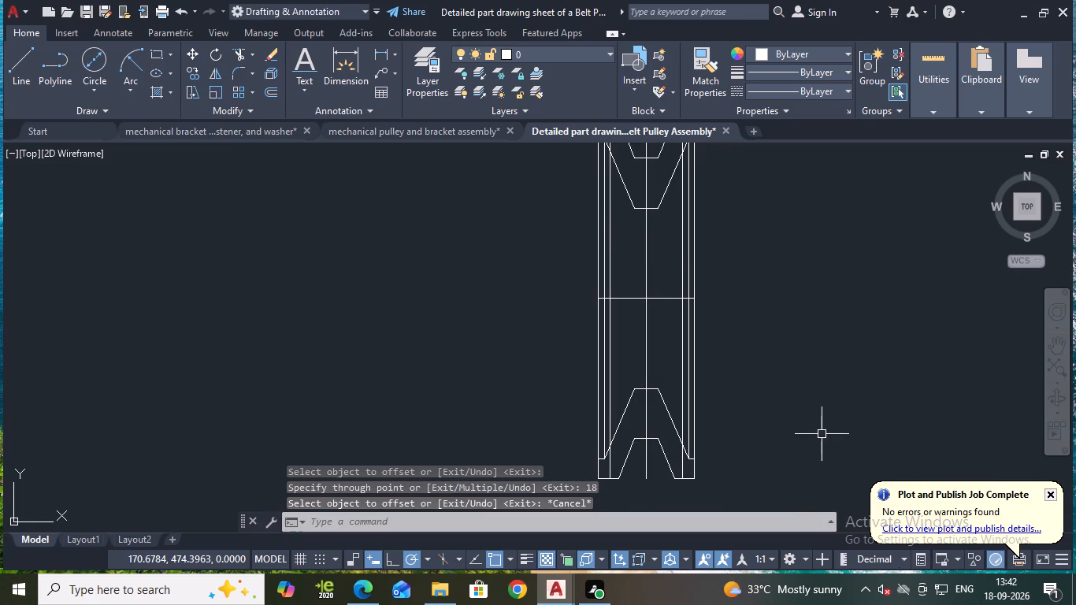
Trim the upper and lower ends of both 18-offset vertical lines where they extend past the slanted web lines.
text(TR)
key(Return)
click(681, 464)
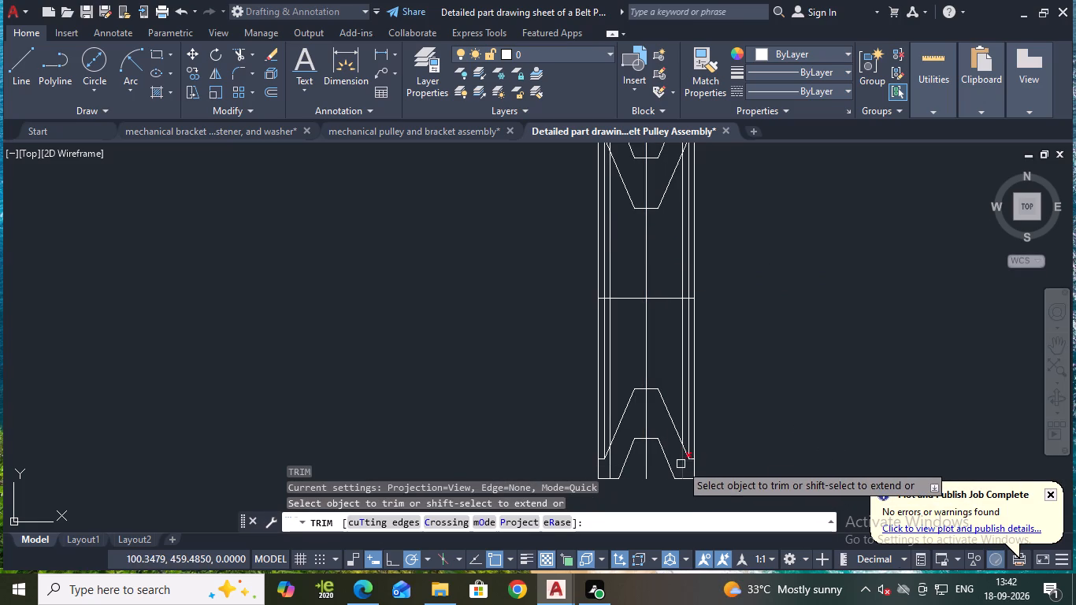
click(609, 466)
middle_drag(810, 316, 783, 470)
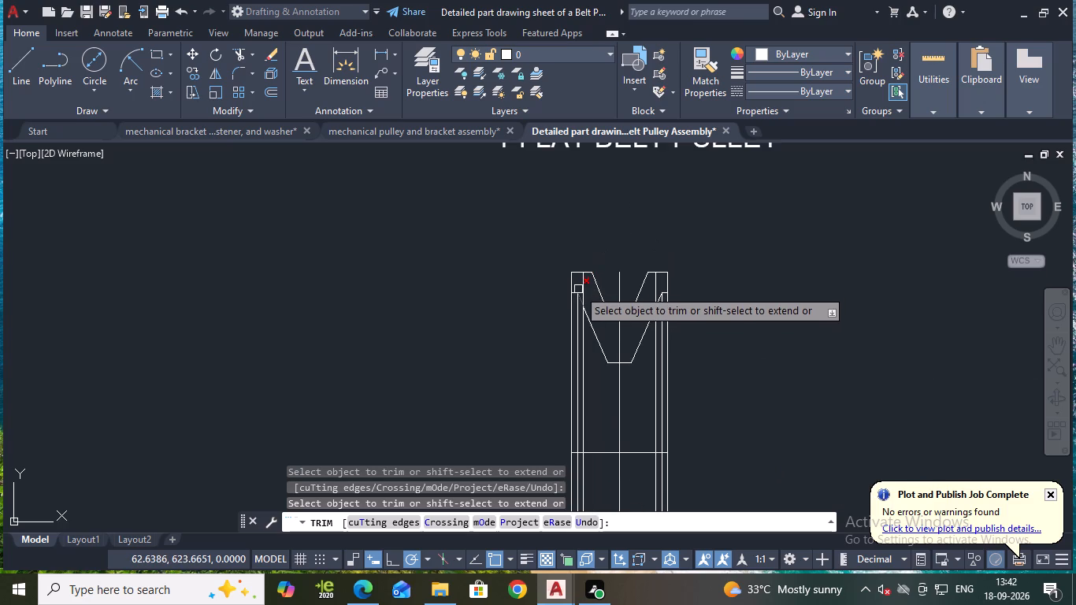
click(581, 284)
click(652, 289)
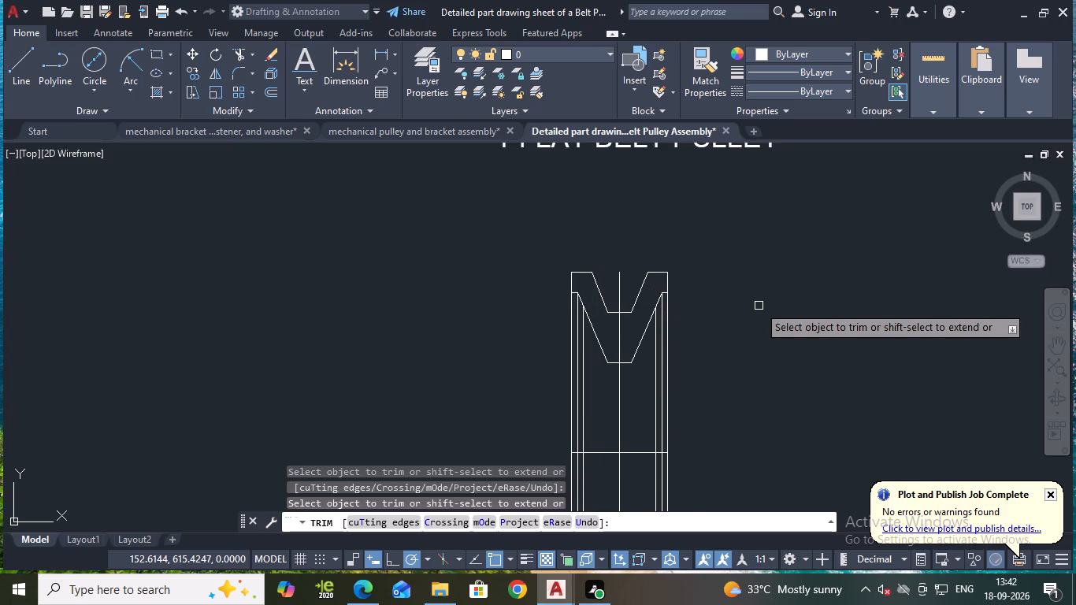
middle_drag(742, 346, 742, 308)
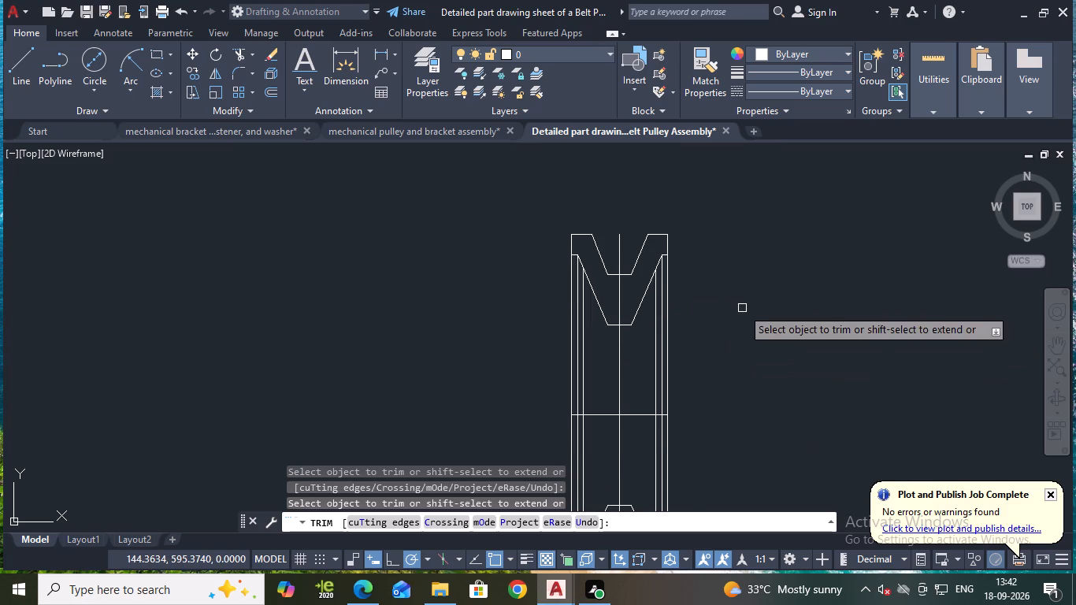
key(Escape)
Offset the grooved view's horizontal centre line by 25 both above and below.
key(o)
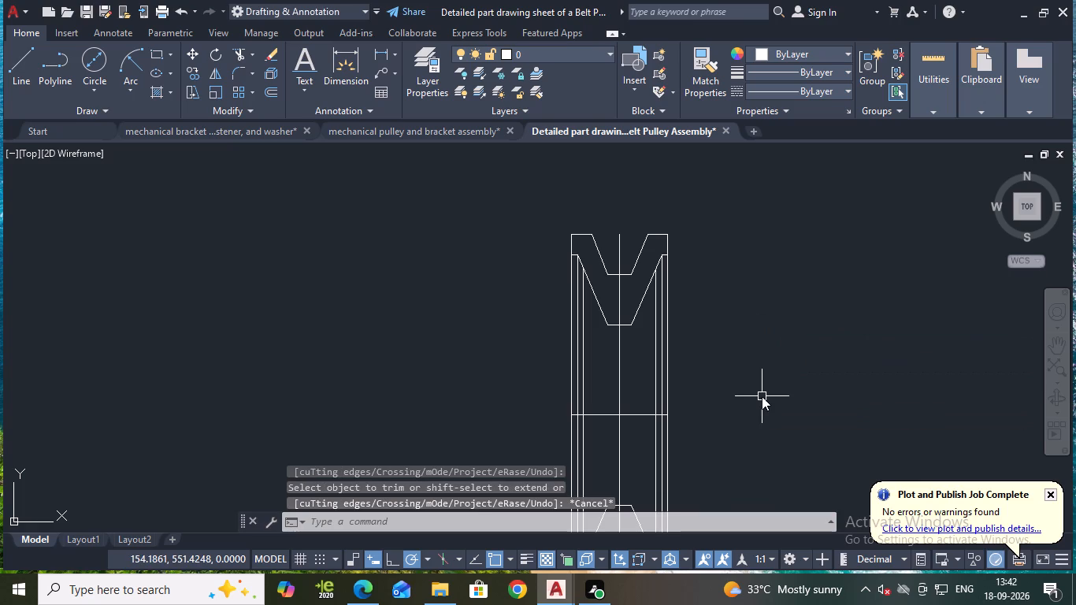
key(Return)
key(Return)
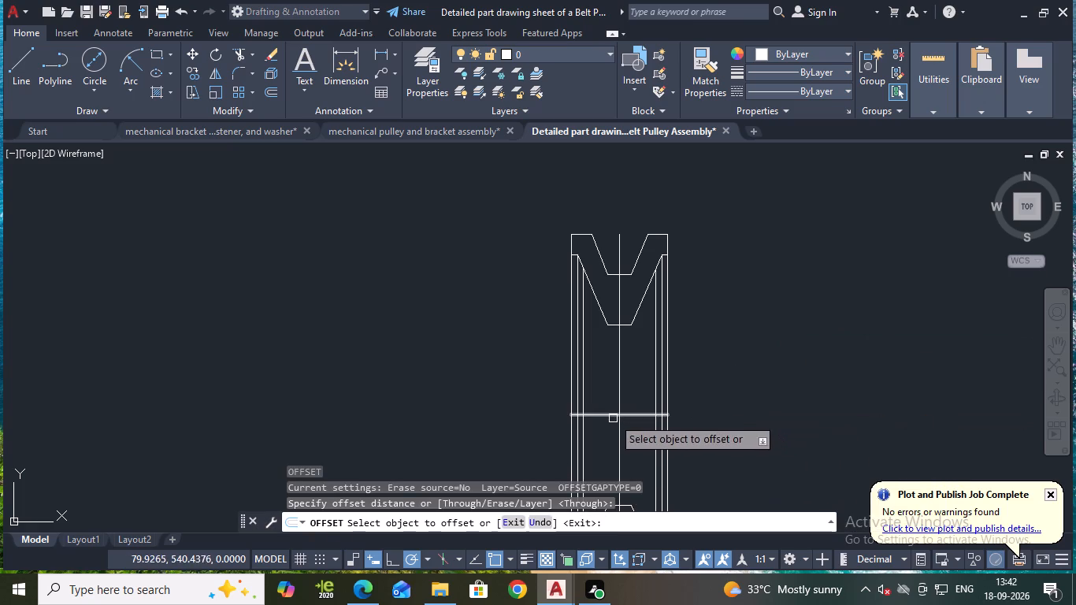
click(610, 416)
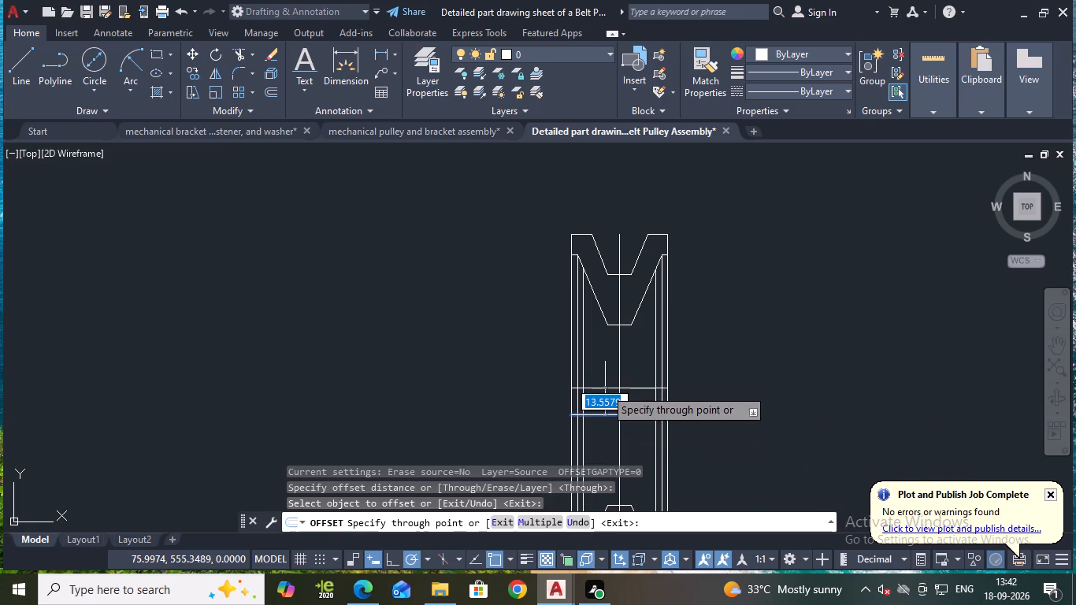
text(25)
key(Return)
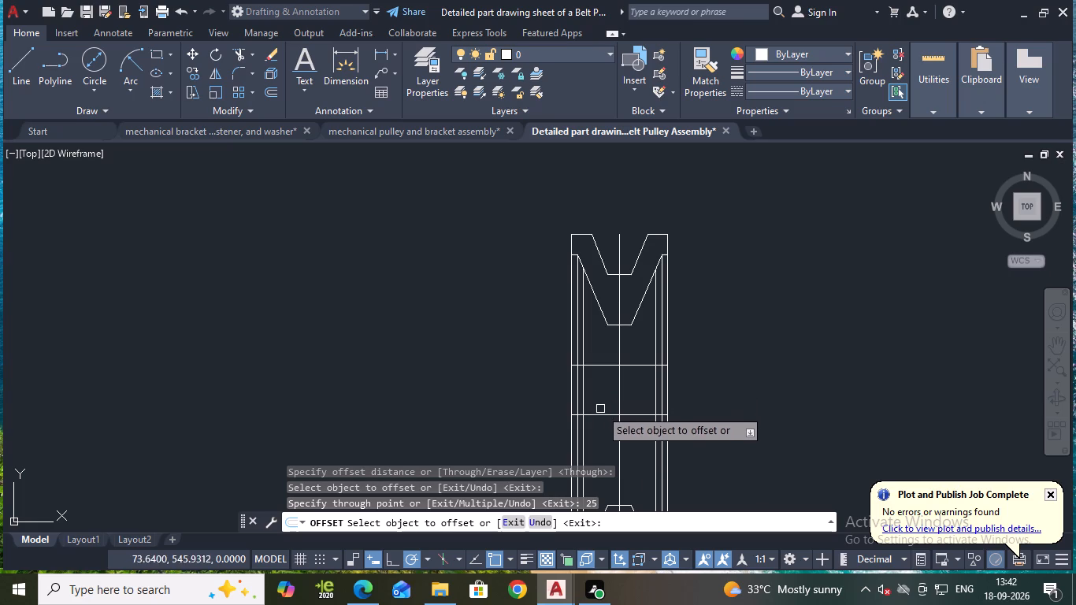
click(603, 413)
text(25)
key(Return)
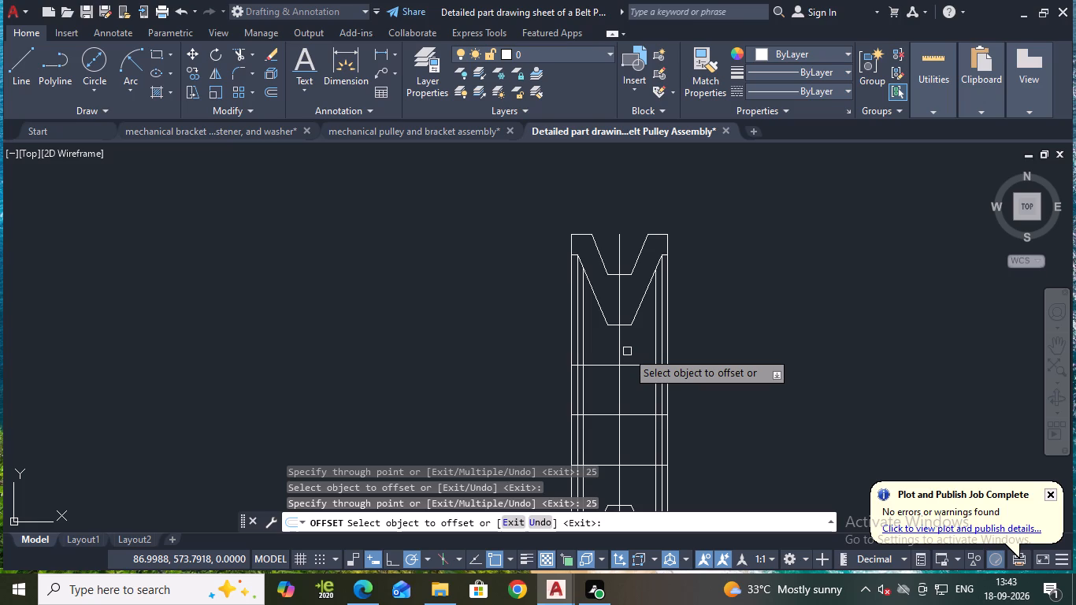
Draw a vertical line 20 long from the upper web's bottom left corner down to the upper offset horizontal line.
click(11, 66)
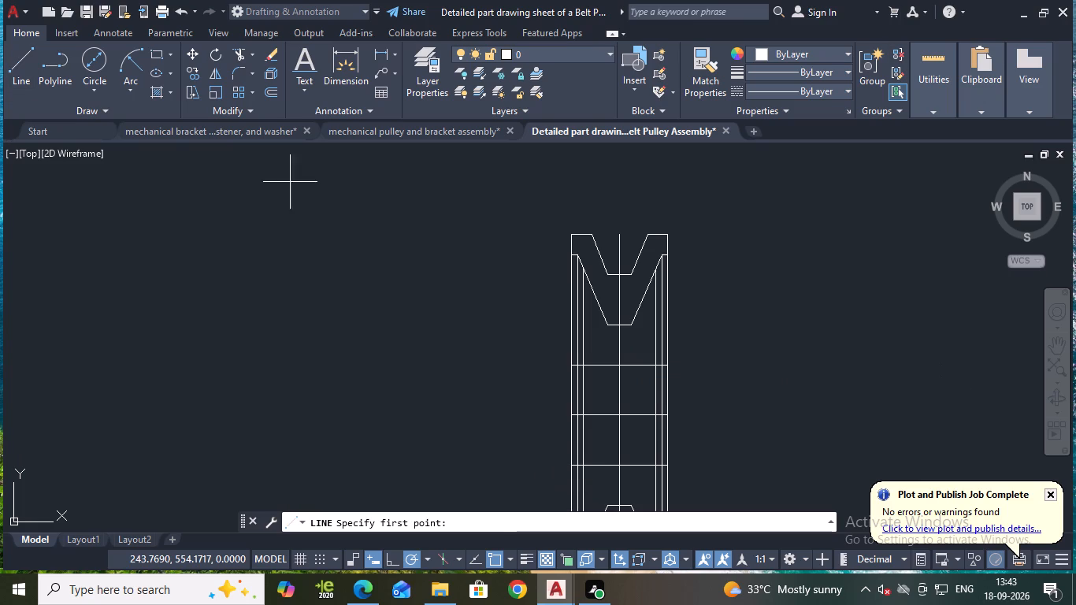
scroll(653, 324, up, 1)
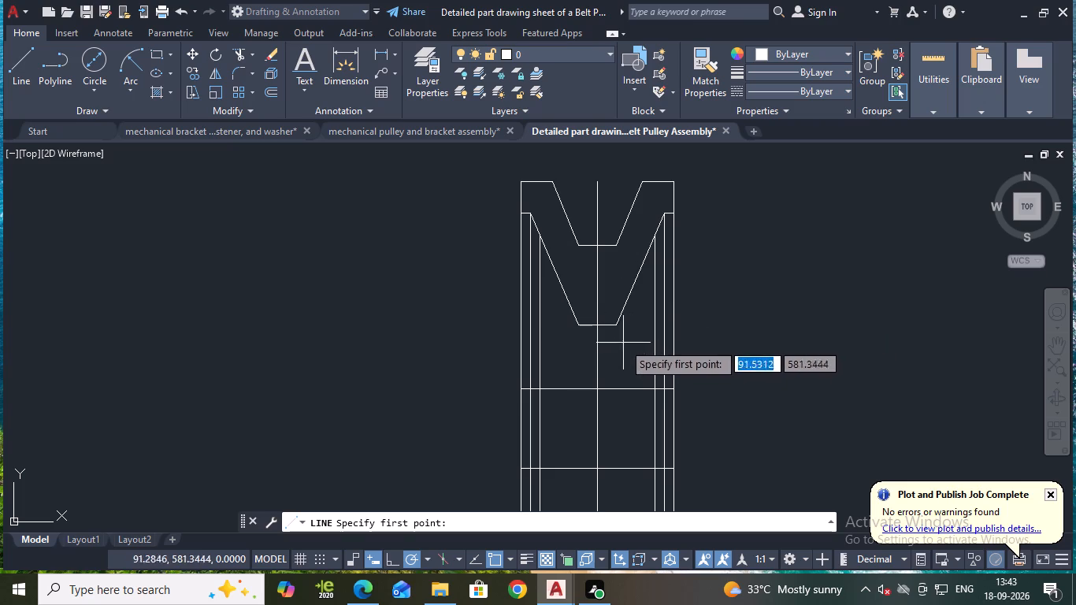
middle_drag(620, 345, 610, 280)
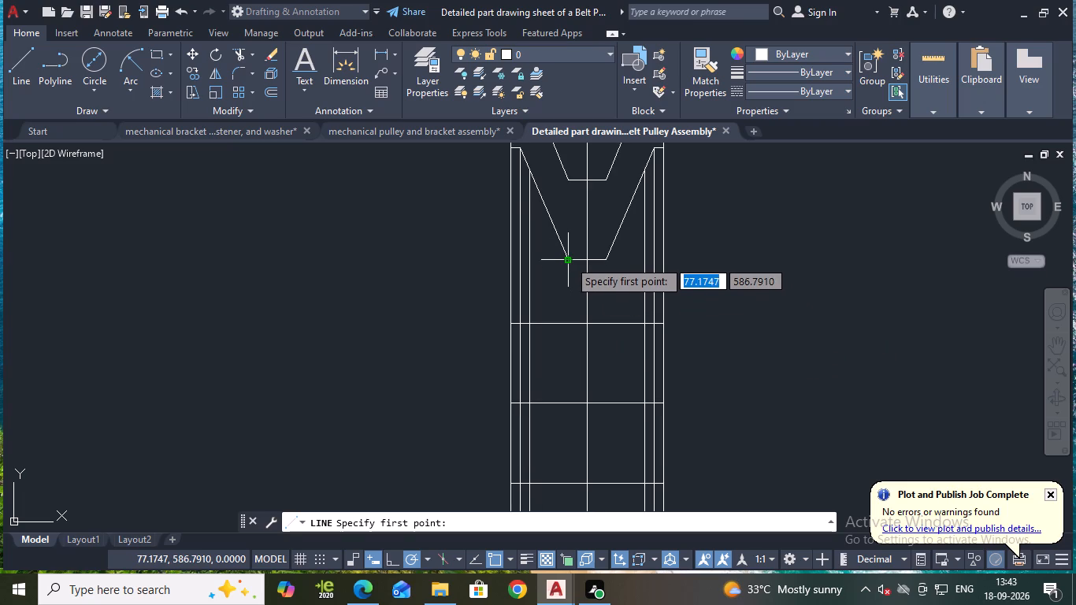
click(569, 260)
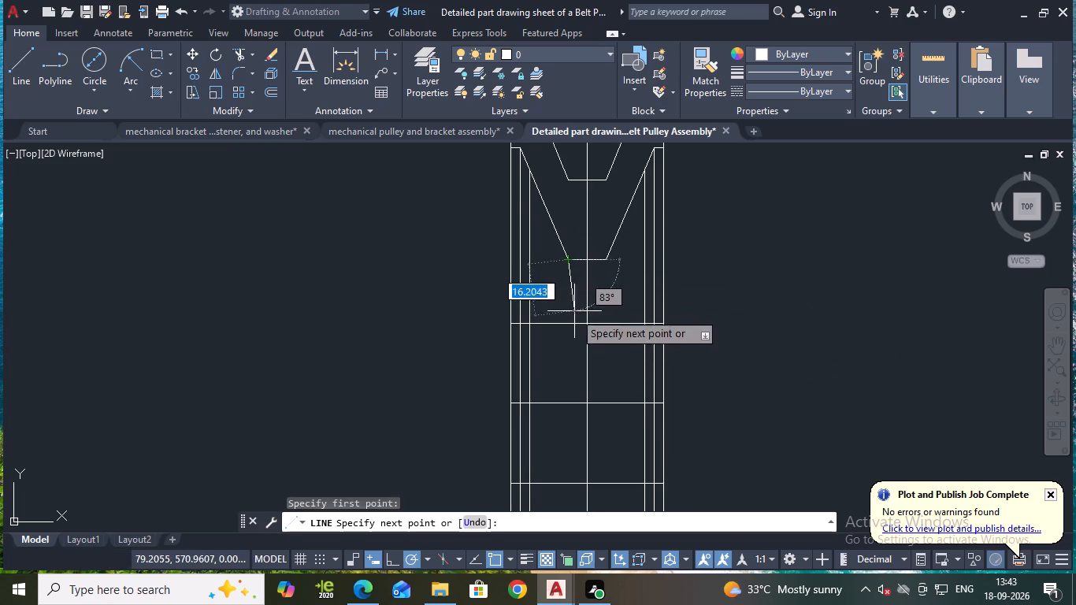
scroll(573, 328, down, 1)
scroll(577, 324, up, 2)
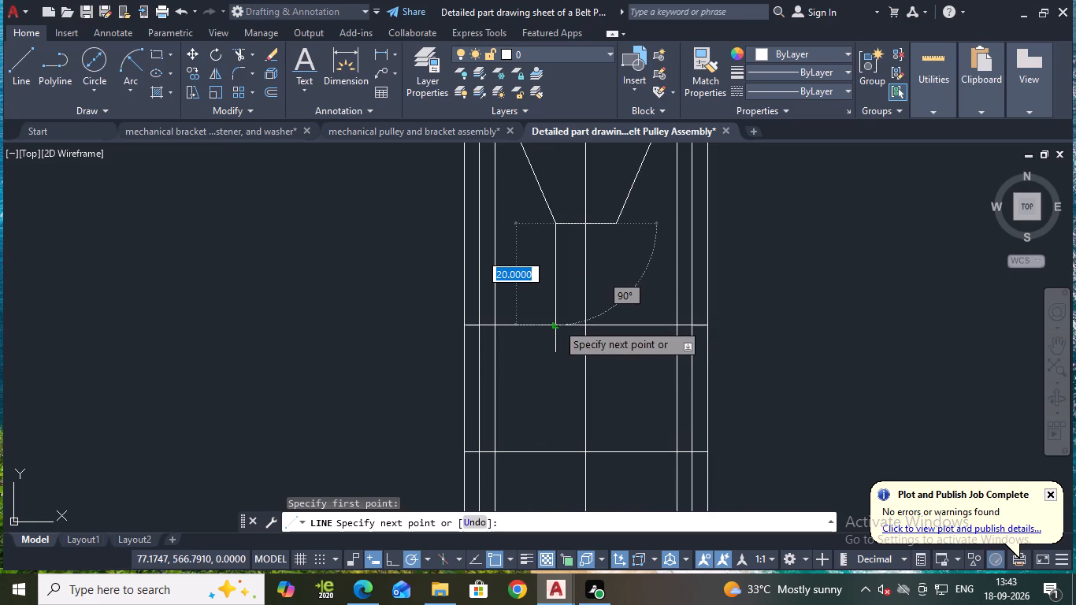
scroll(557, 323, down, 2)
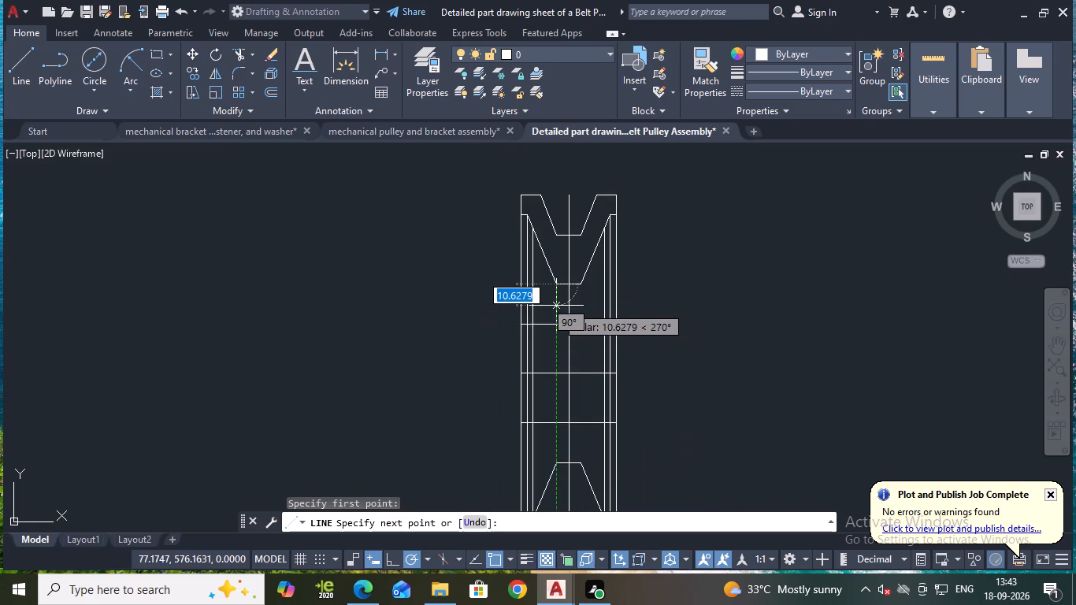
scroll(556, 306, up, 2)
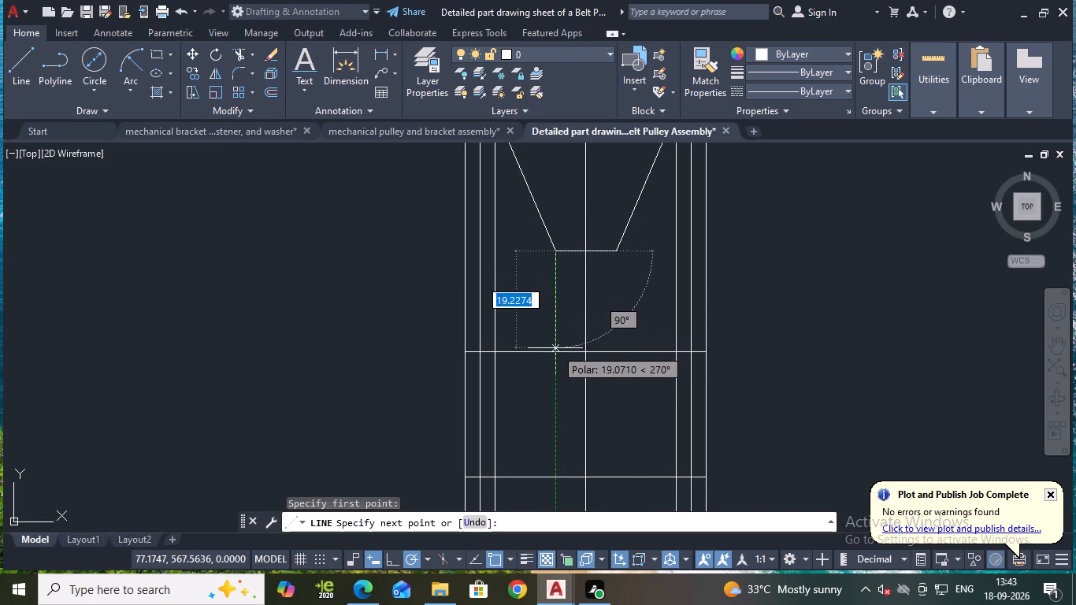
click(555, 350)
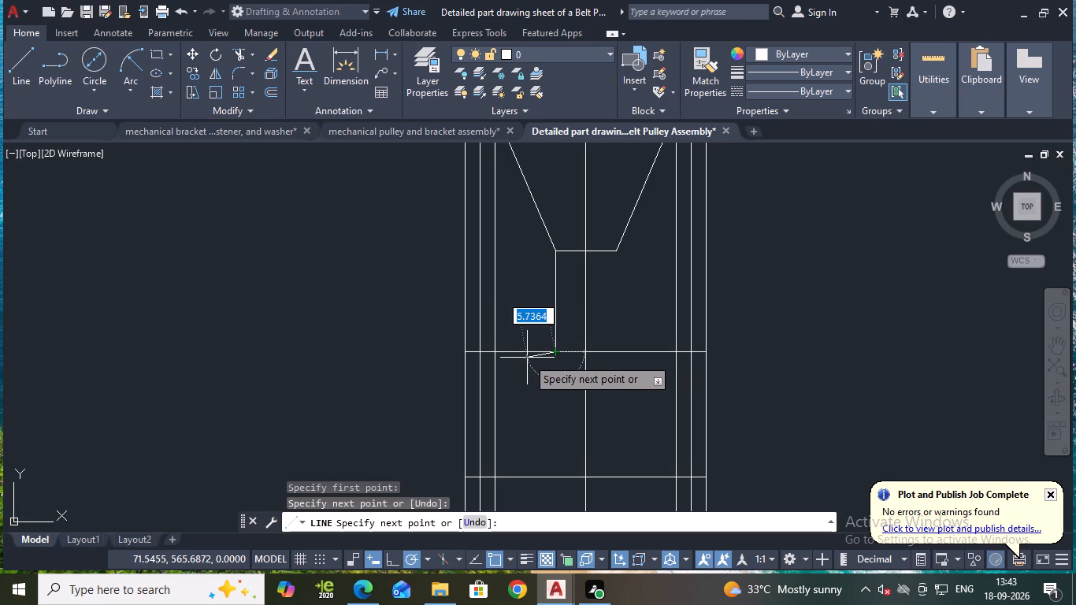
key(Escape)
Trim the upper offset horizontal between the left inner side line and left 18-offset vertical, and that vertical's portion above the horizontal.
key(t)
key(r)
key(Return)
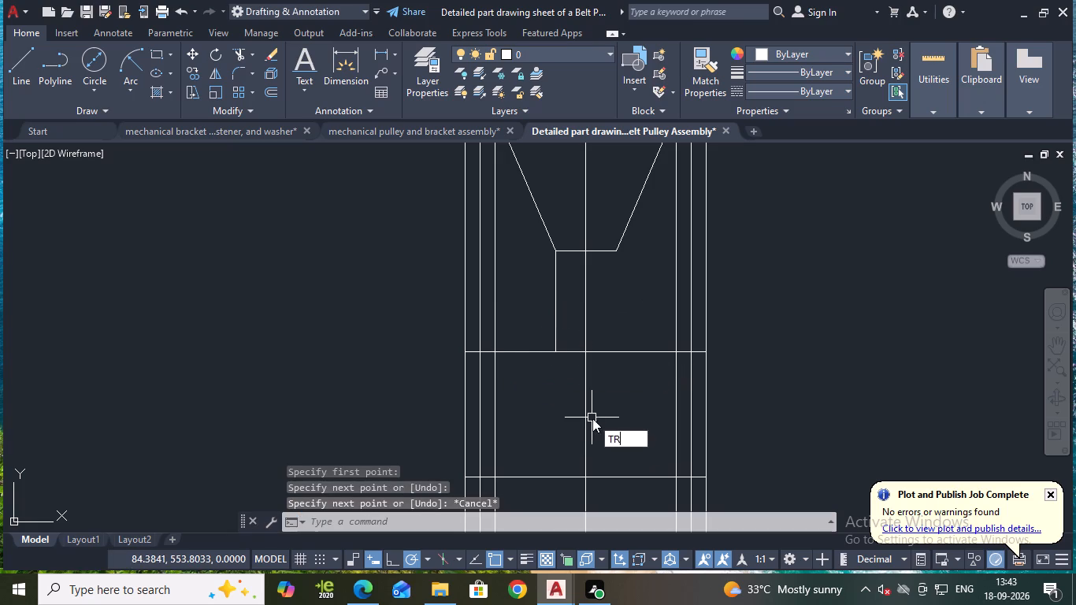
click(485, 354)
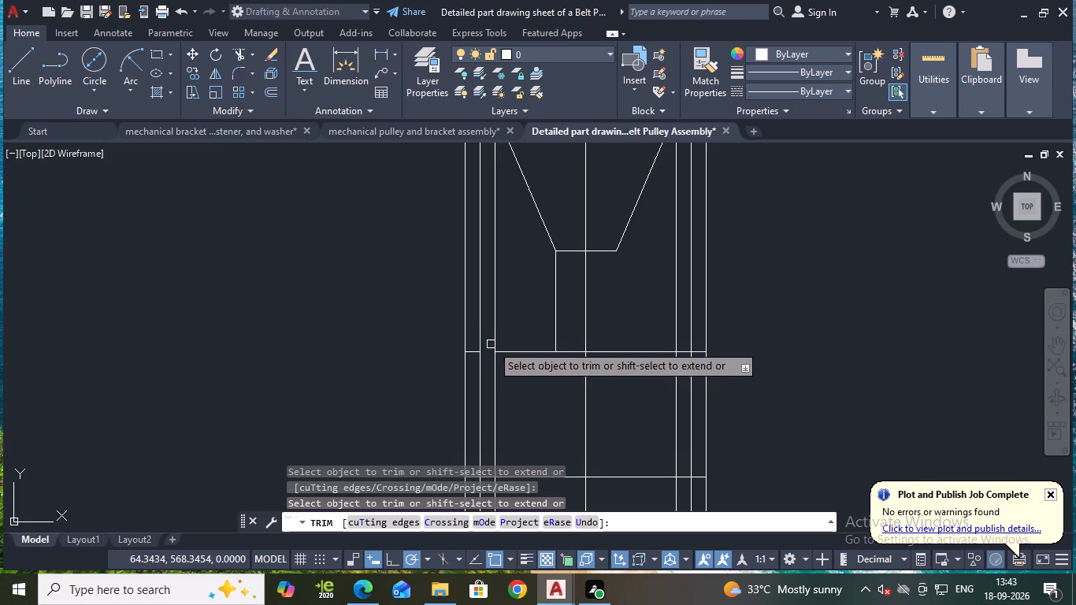
click(495, 342)
scroll(498, 336, down, 1)
middle_drag(534, 390, 534, 336)
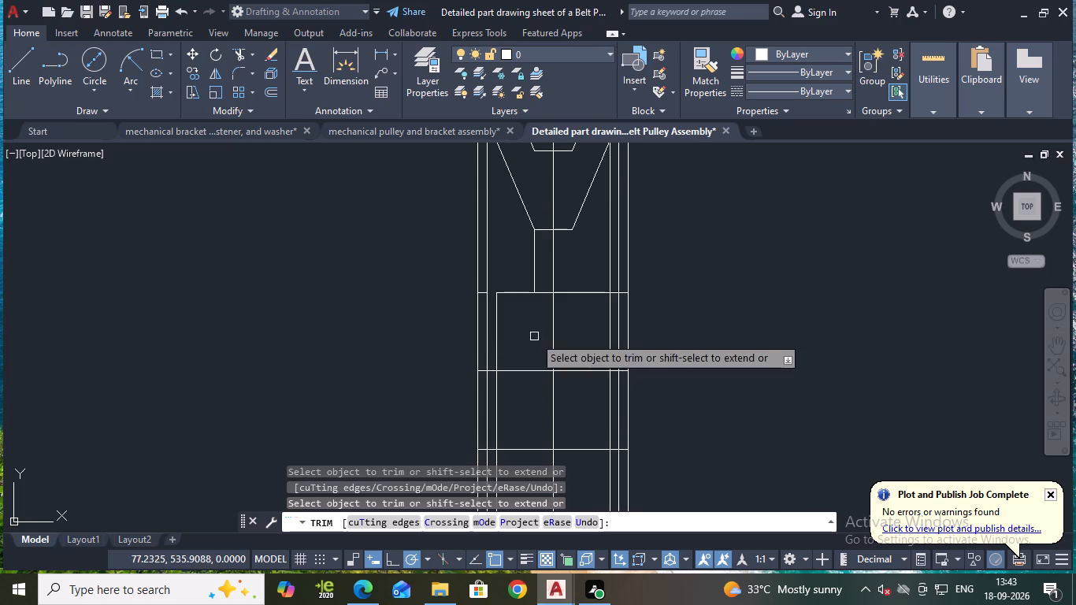
middle_drag(536, 404, 534, 379)
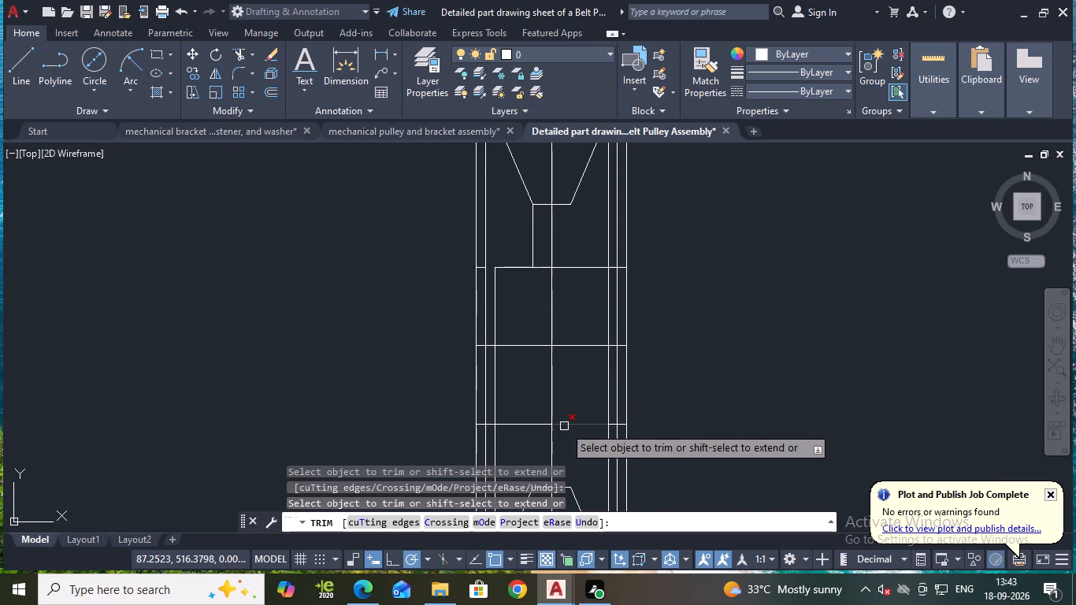
key(Escape)
Draw a vertical line 20 long from the lower web's top left corner up to the lower offset horizontal line.
key(l)
key(Return)
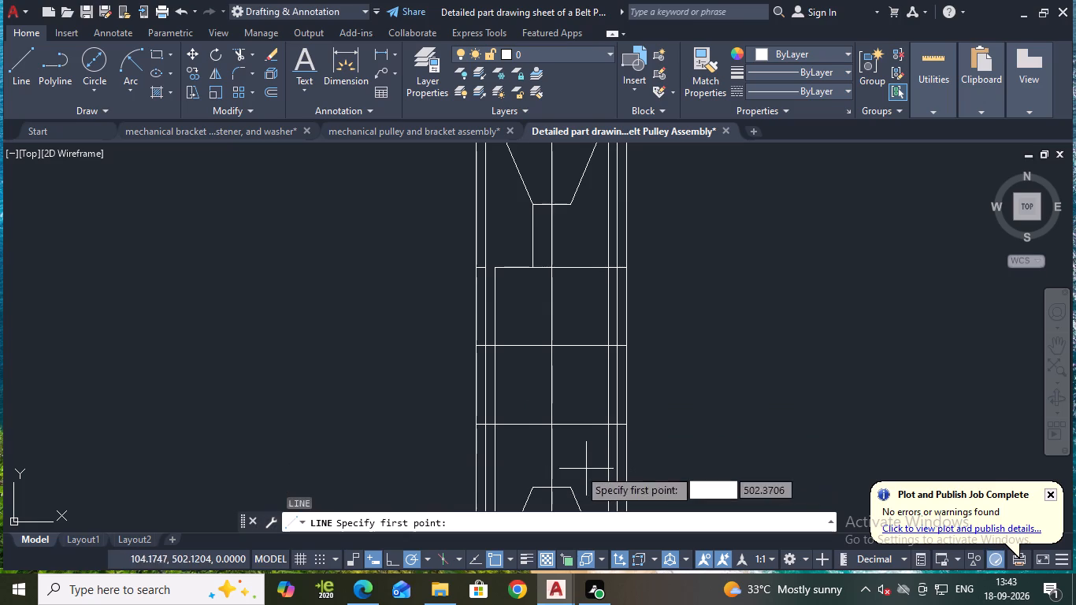
middle_drag(555, 461, 551, 428)
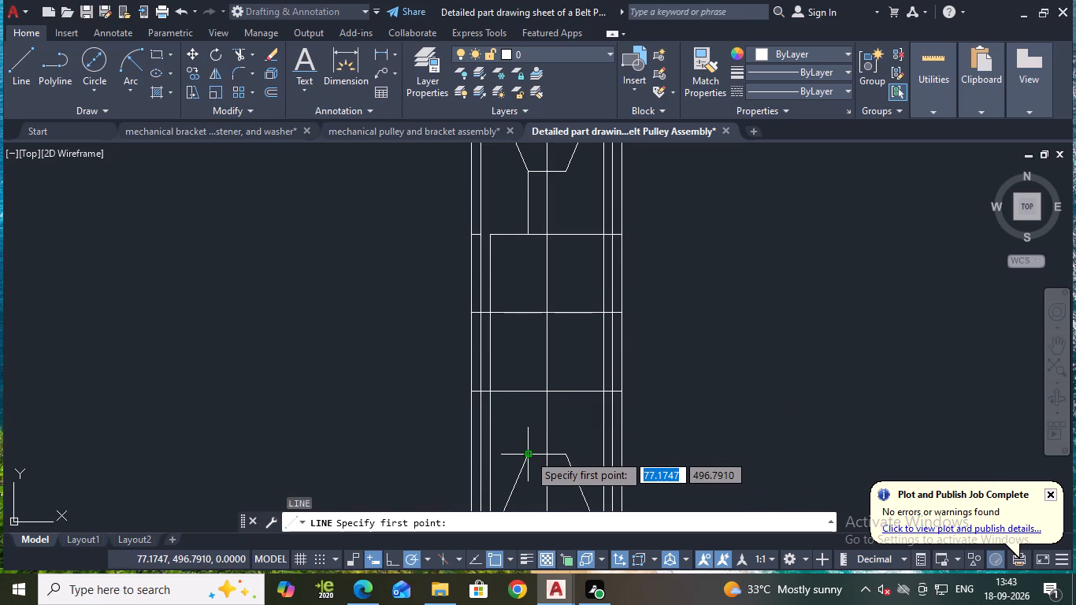
click(529, 454)
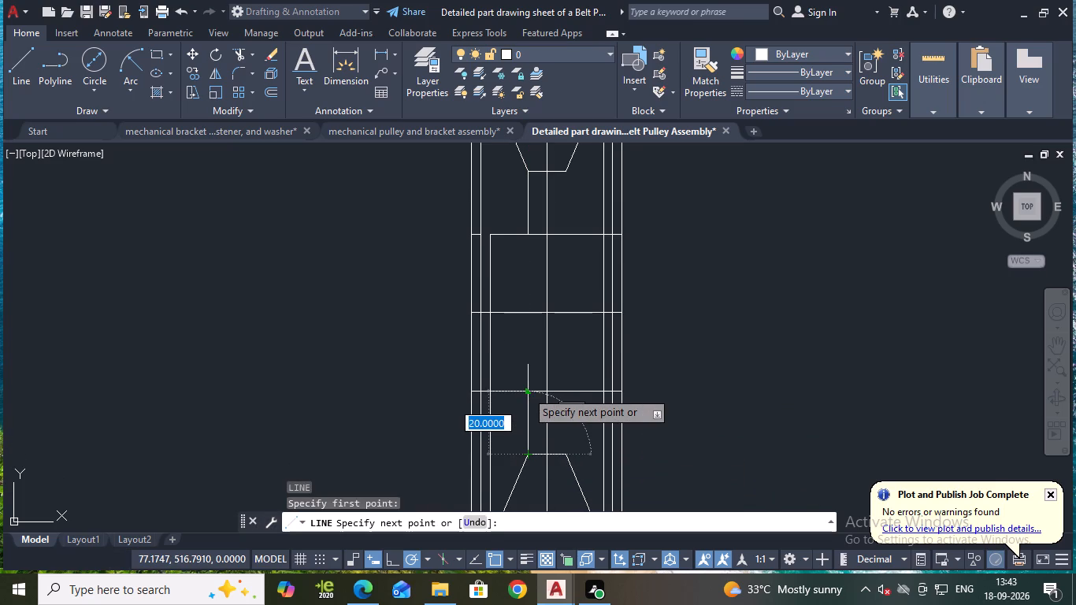
click(526, 391)
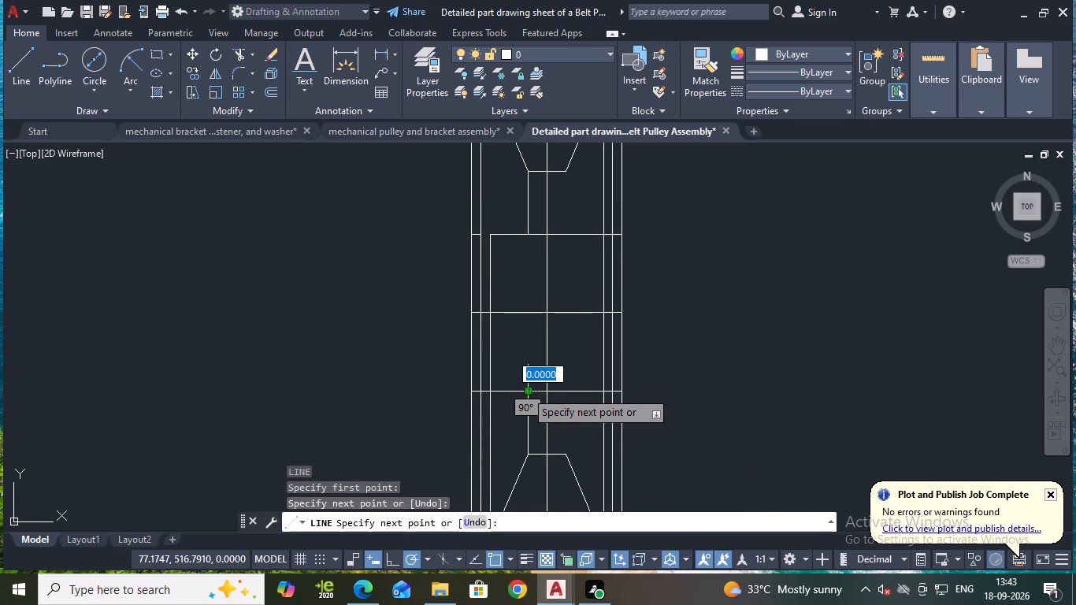
key(Escape)
Trim the leftover left ends of the lower and upper offset horizontal lines outside the left 18-offset vertical.
key(t)
key(r)
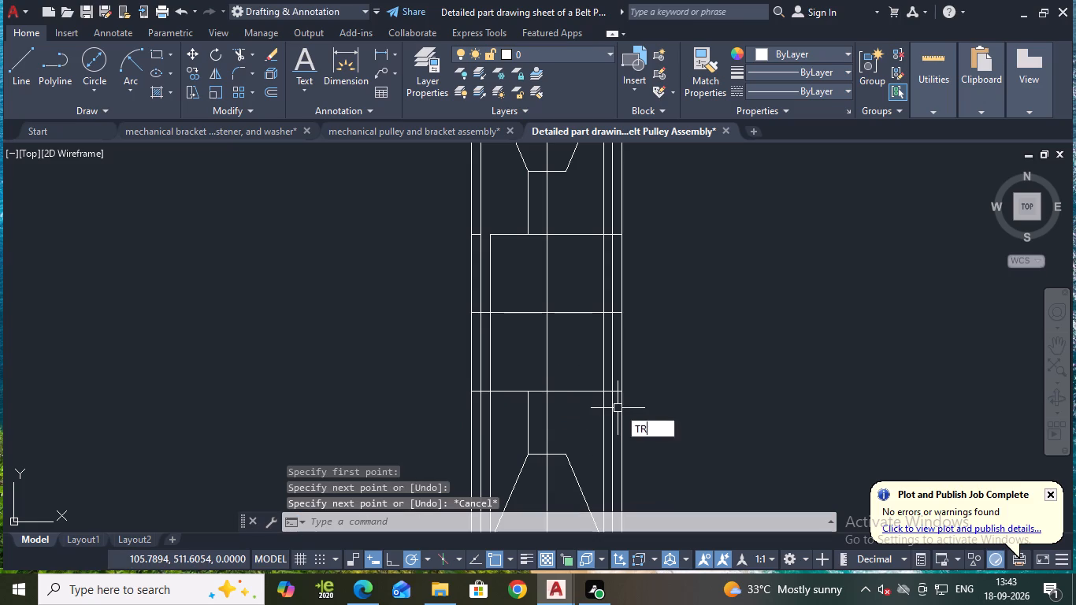
key(Return)
scroll(494, 403, up, 2)
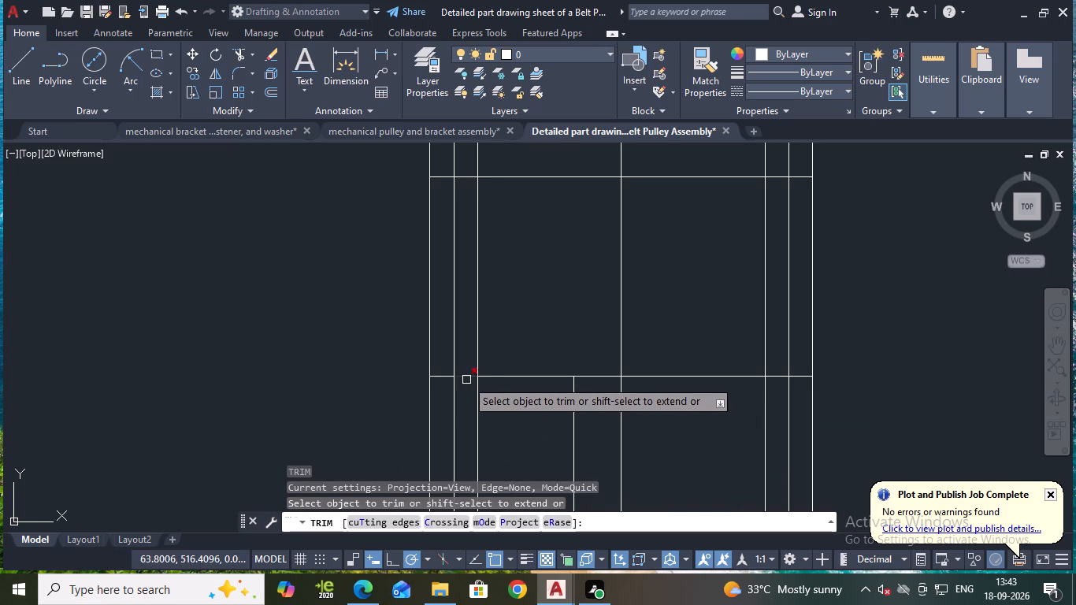
click(466, 380)
click(436, 379)
scroll(510, 359, down, 1)
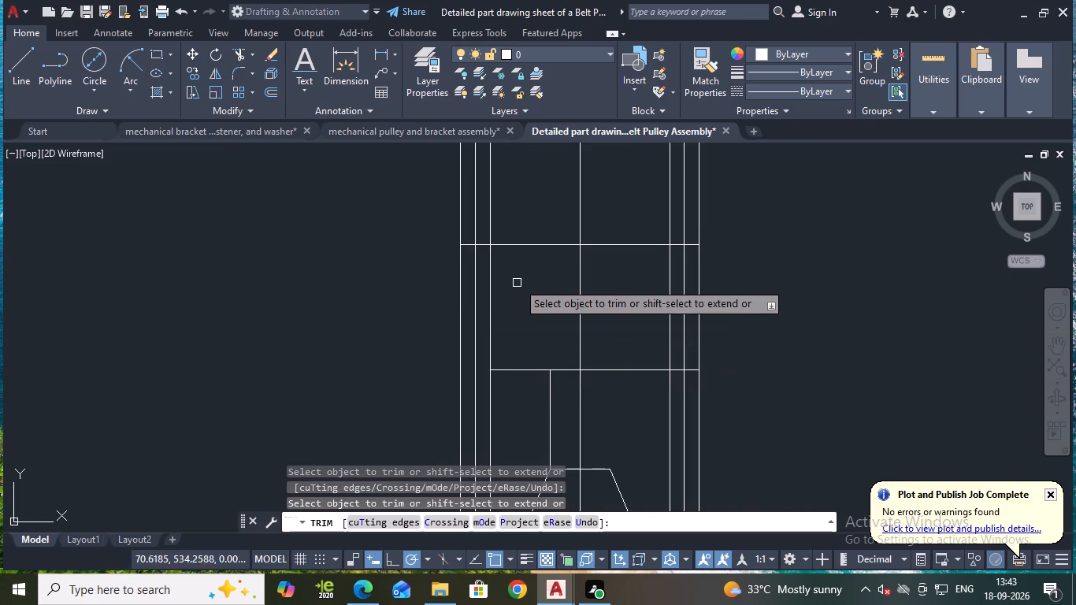
middle_drag(531, 288, 514, 423)
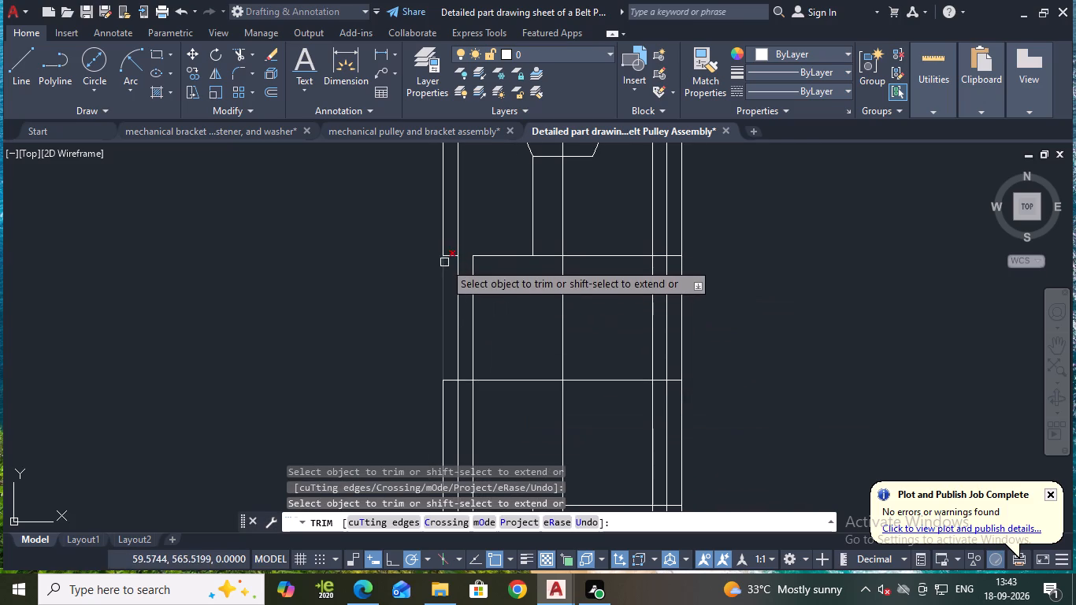
click(448, 257)
scroll(514, 324, down, 1)
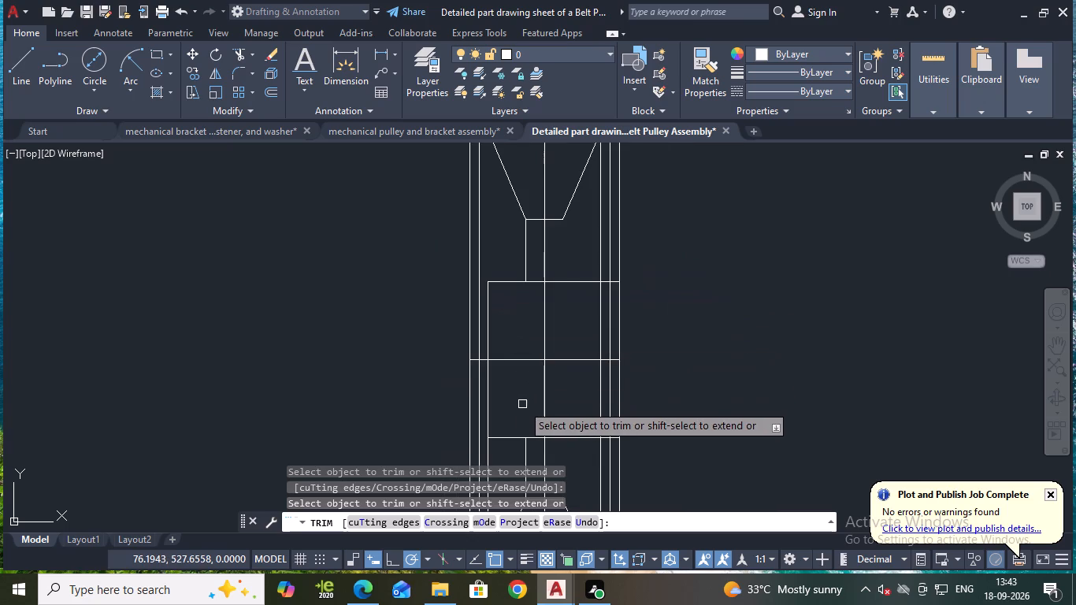
middle_drag(514, 399, 505, 363)
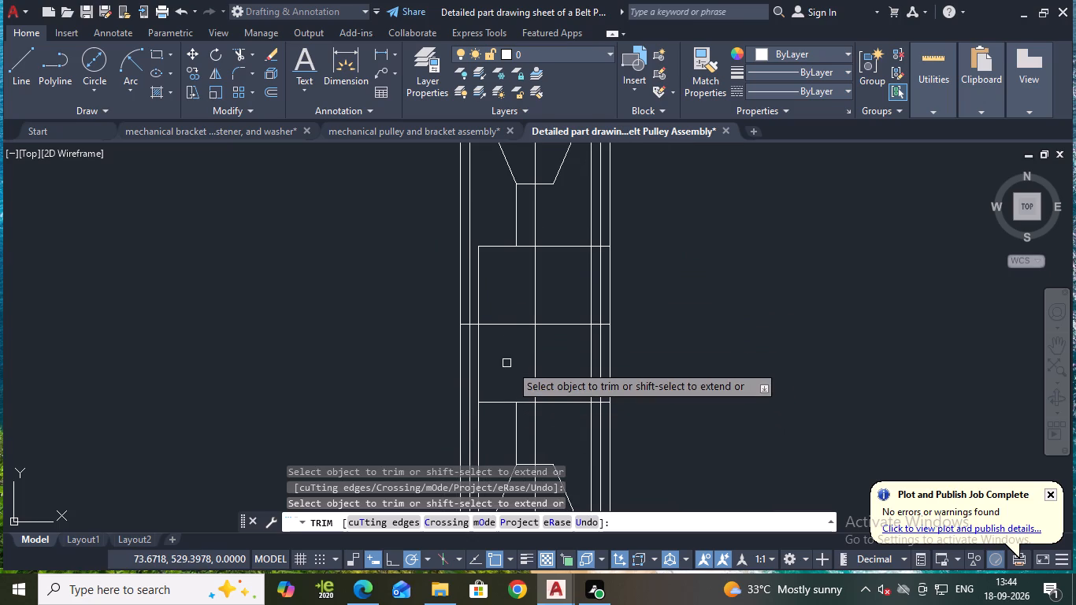
scroll(621, 259, up, 1)
scroll(621, 259, down, 1)
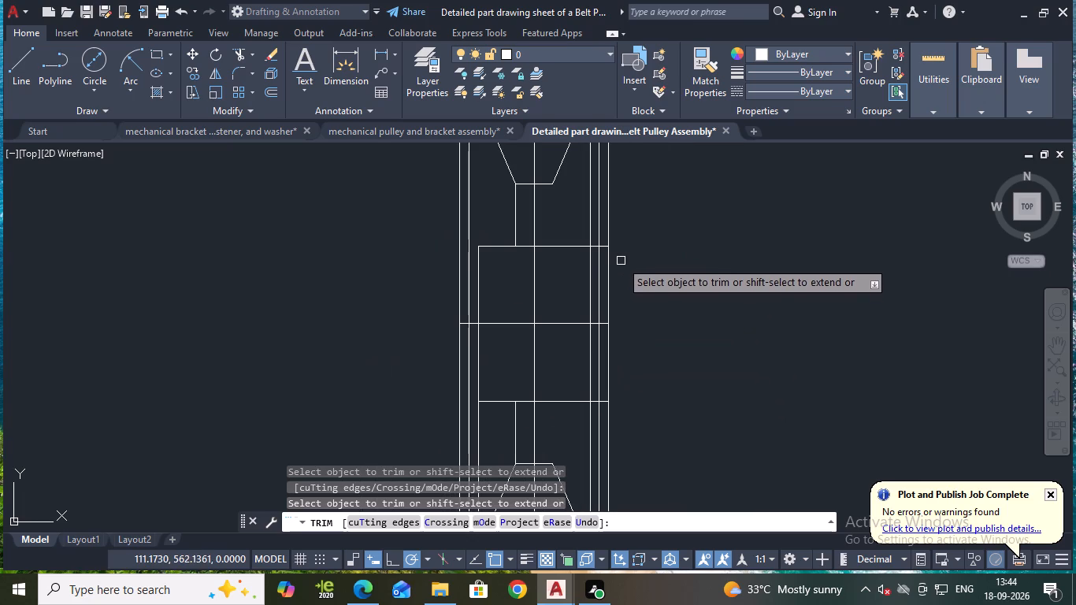
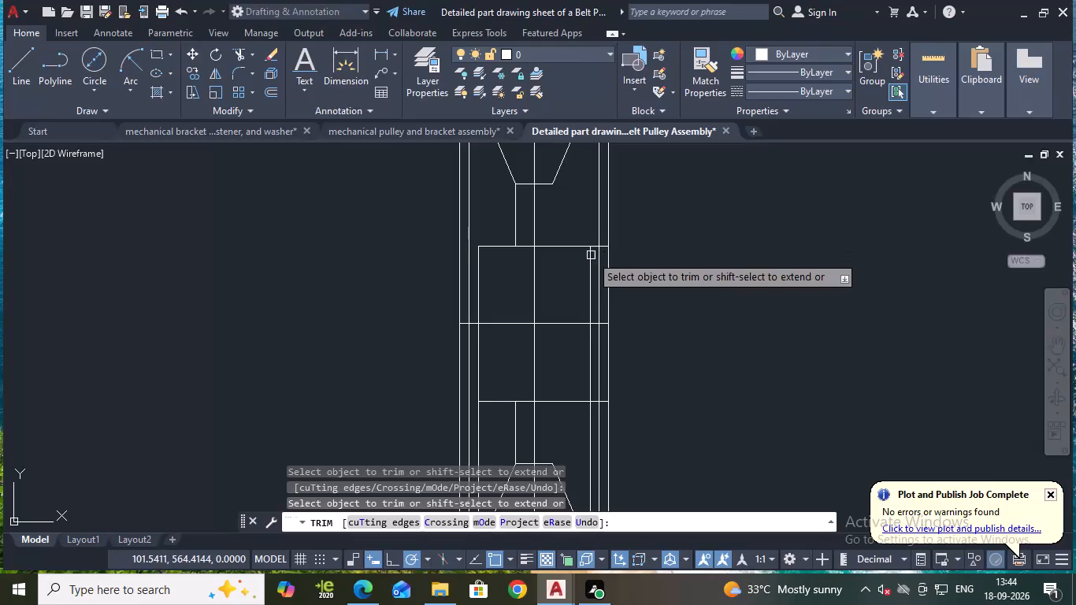
Trim the hub's side line below its lower edge, and the upper edge and horizontal centreline beyond that side line.
click(586, 420)
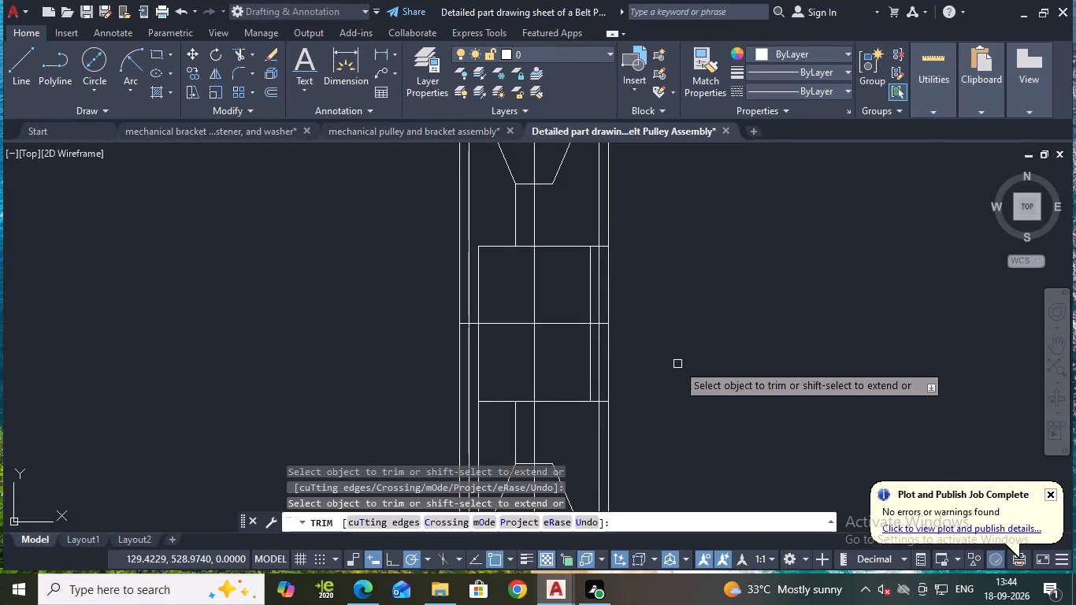
scroll(640, 262, up, 2)
click(518, 225)
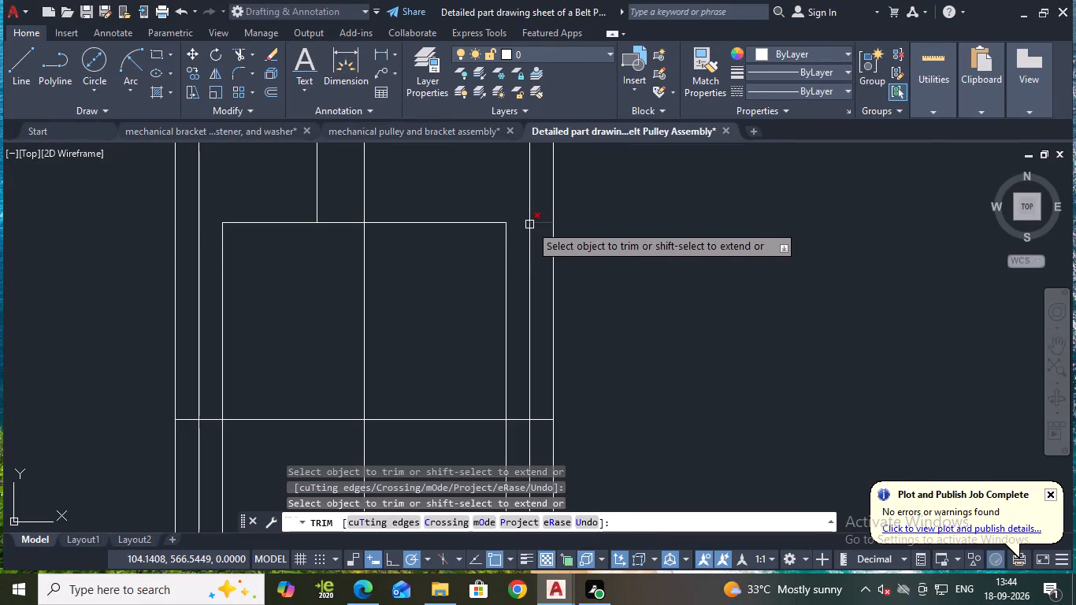
click(533, 224)
click(516, 417)
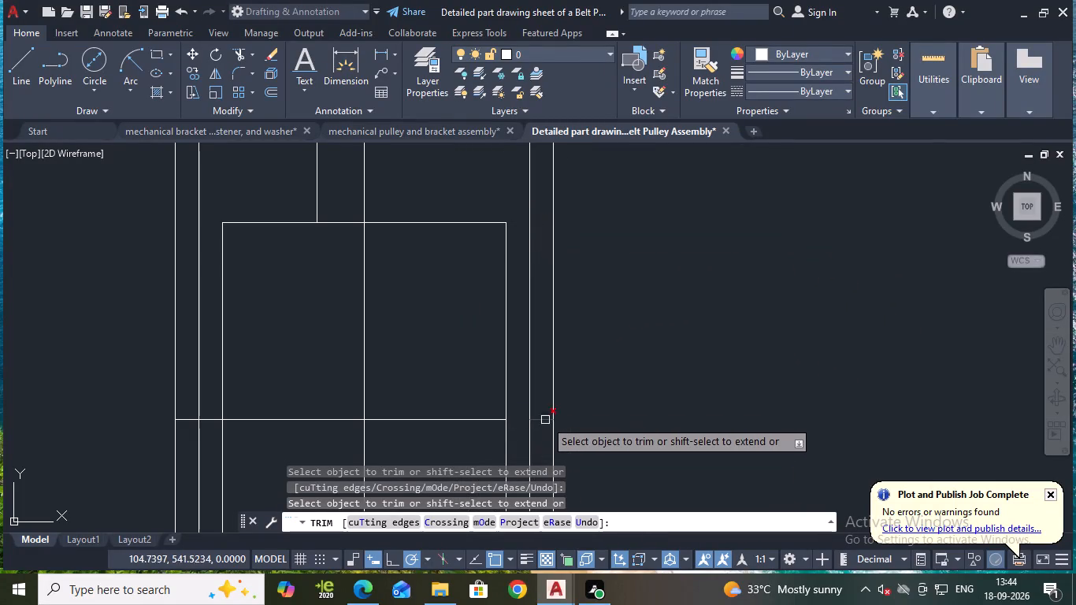
click(544, 416)
click(541, 420)
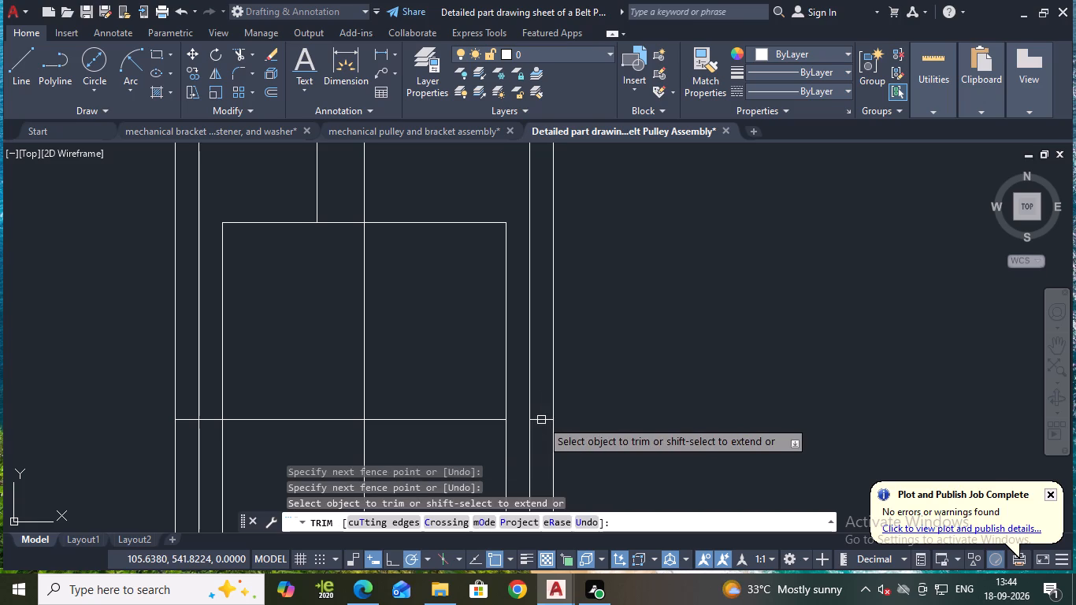
click(541, 420)
scroll(595, 383, down, 1)
key(Escape)
scroll(568, 358, down, 1)
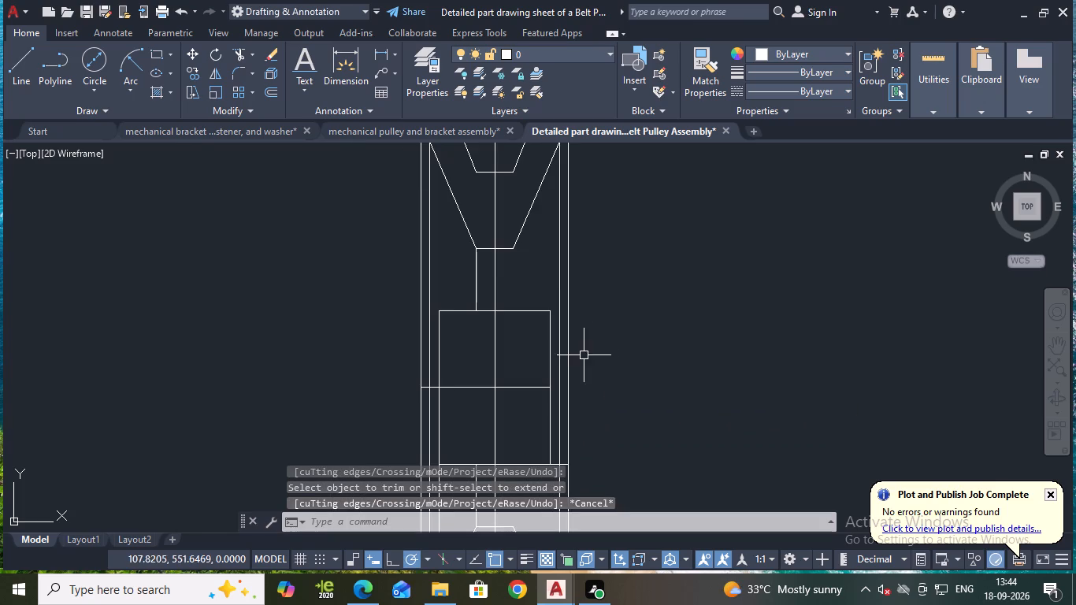
Draw the two missing vertical web lines, each 20 long, joining the upper and lower V-profile corners to the hub edges.
key(l)
key(Return)
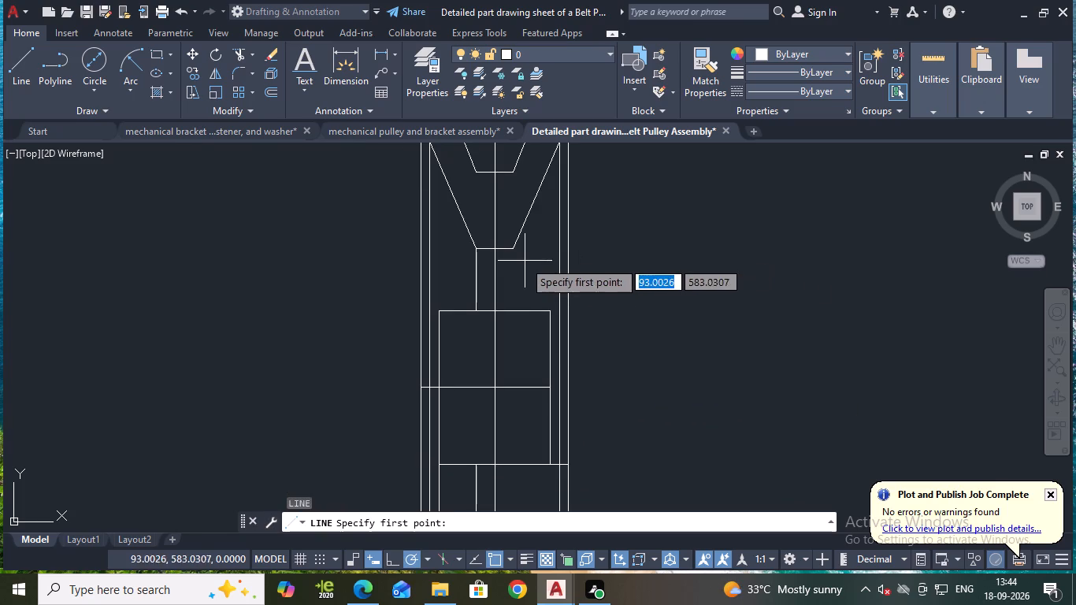
click(514, 249)
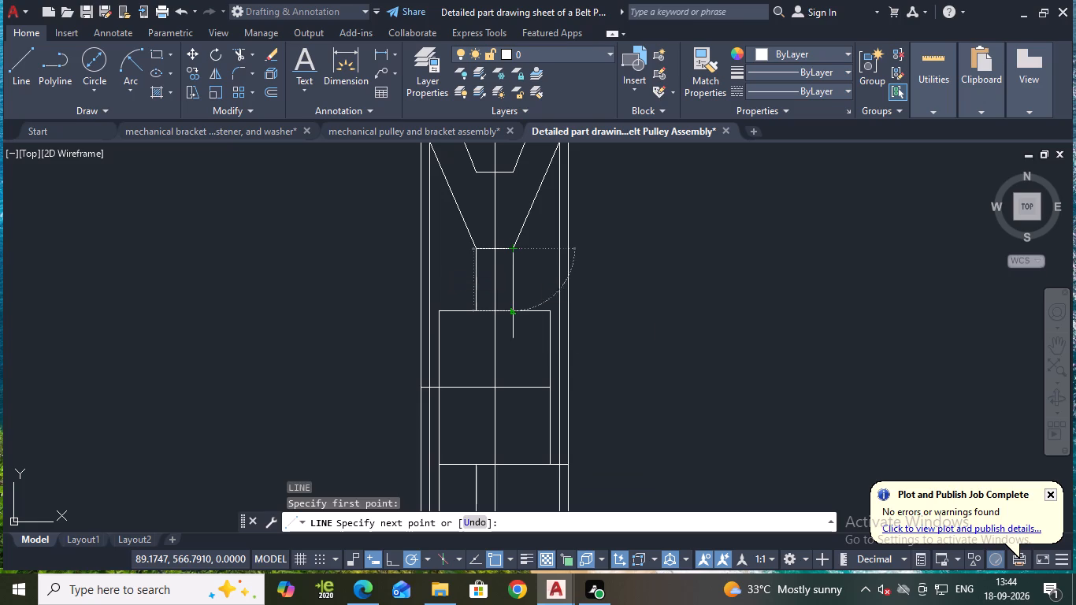
click(513, 309)
key(Escape)
middle_drag(533, 393, 511, 336)
key(space)
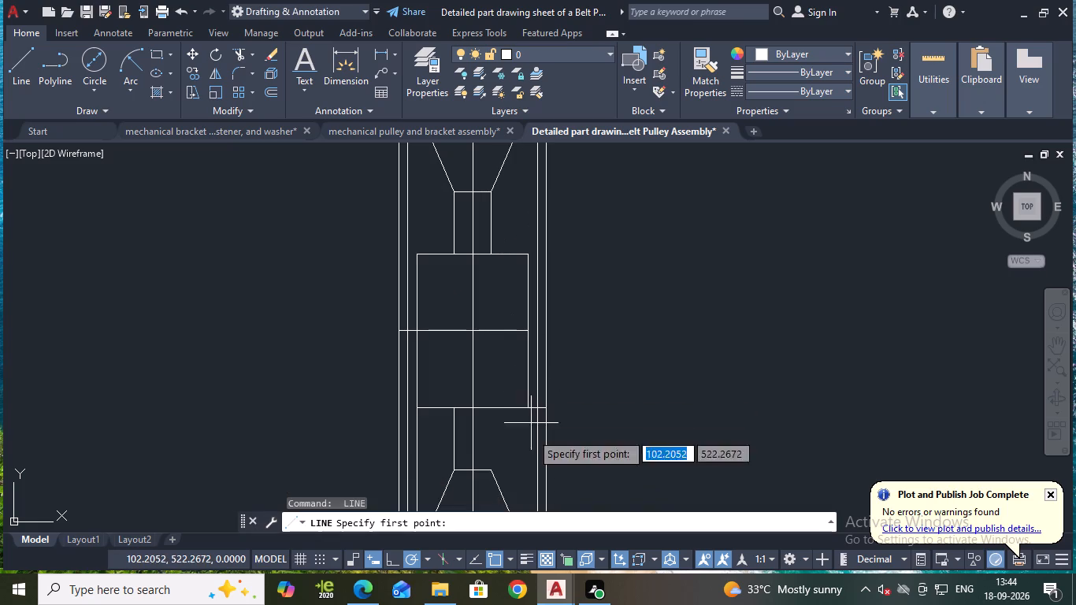
click(489, 471)
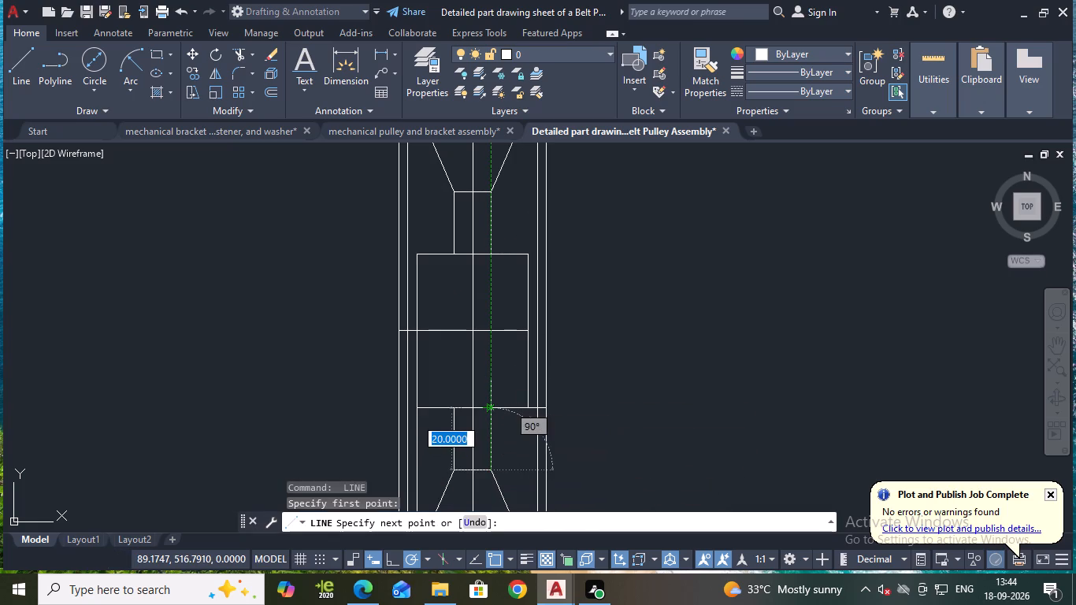
click(489, 408)
key(Escape)
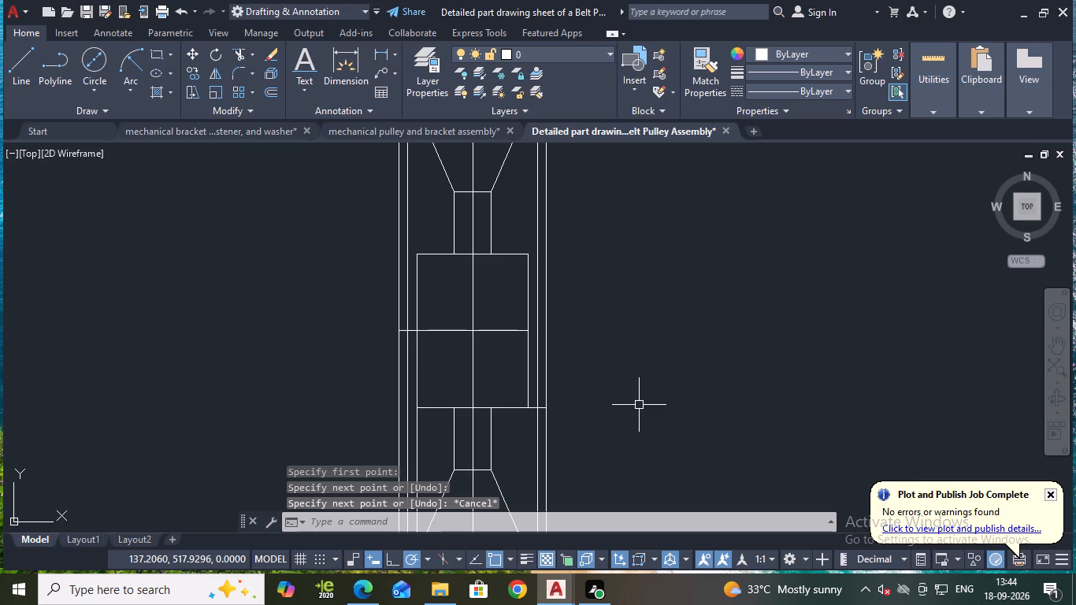
Trim the hub's upper and lower edges between the two web lines.
text(TR)
key(Return)
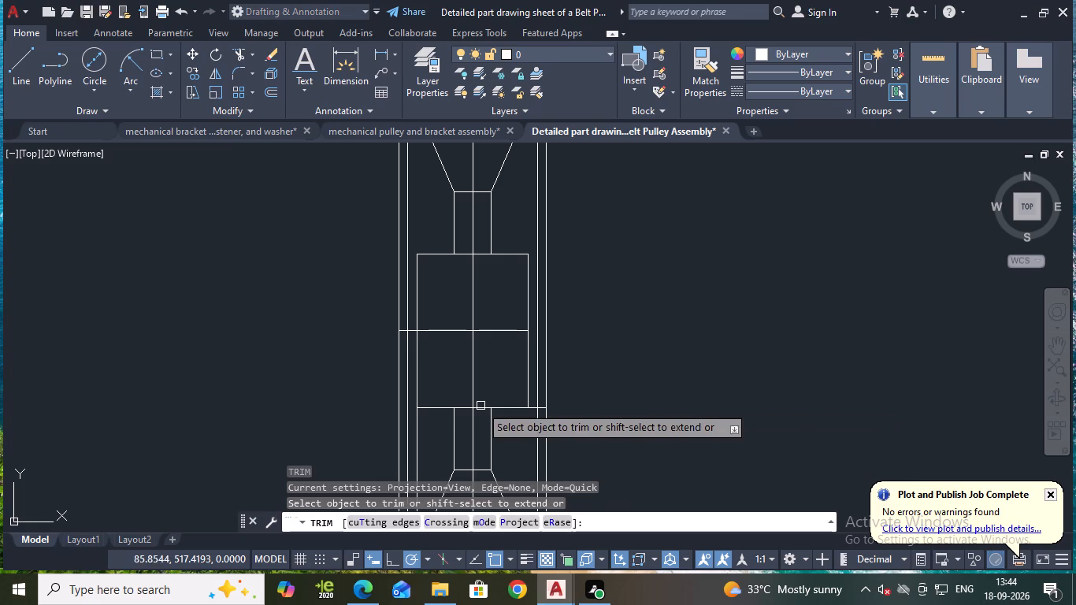
click(484, 406)
click(468, 410)
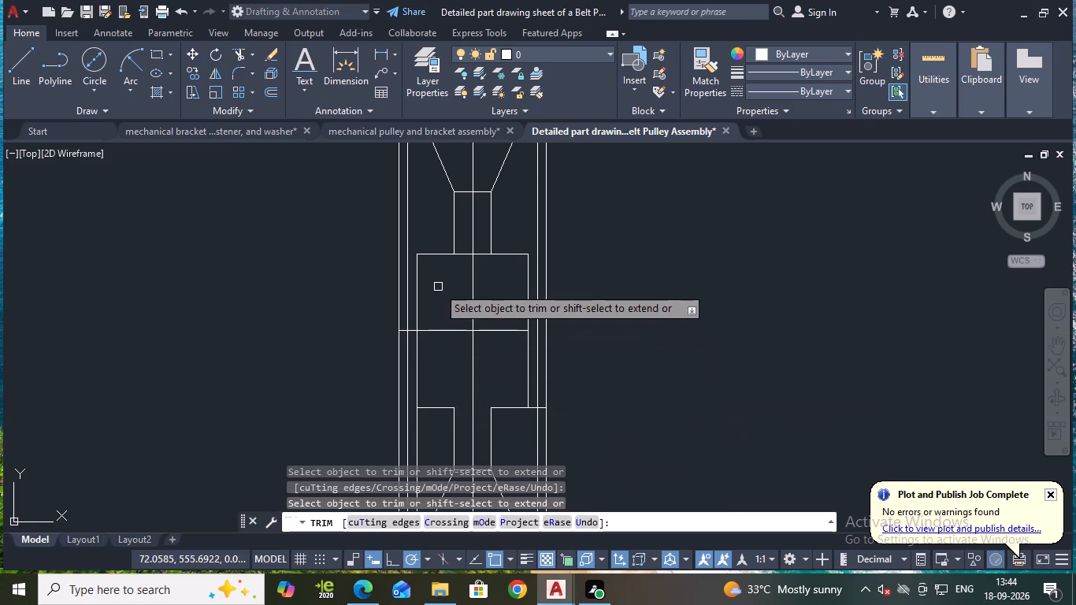
click(464, 255)
click(481, 255)
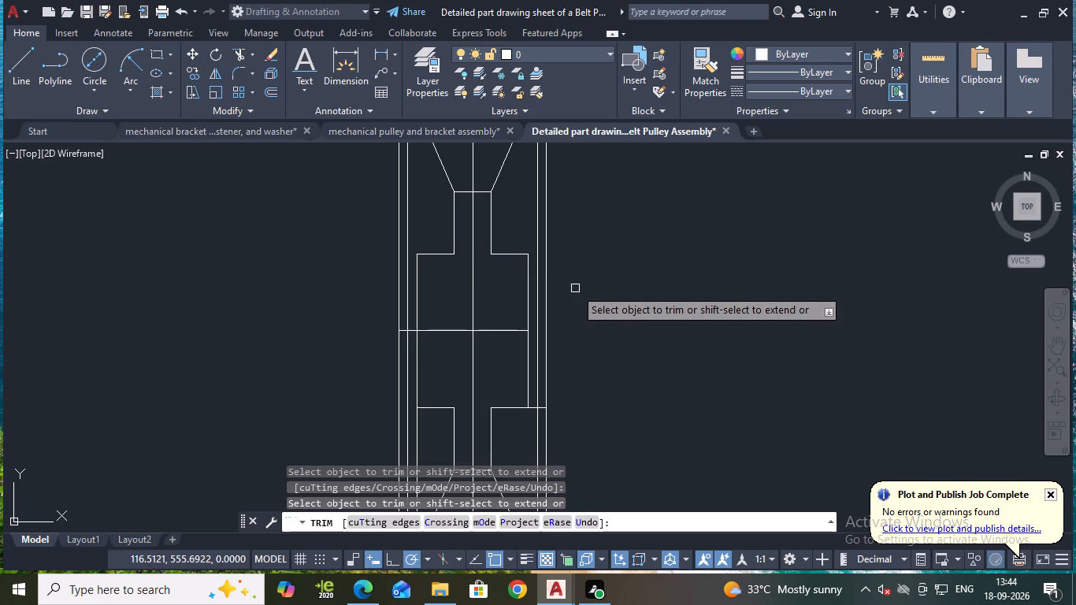
scroll(579, 292, down, 2)
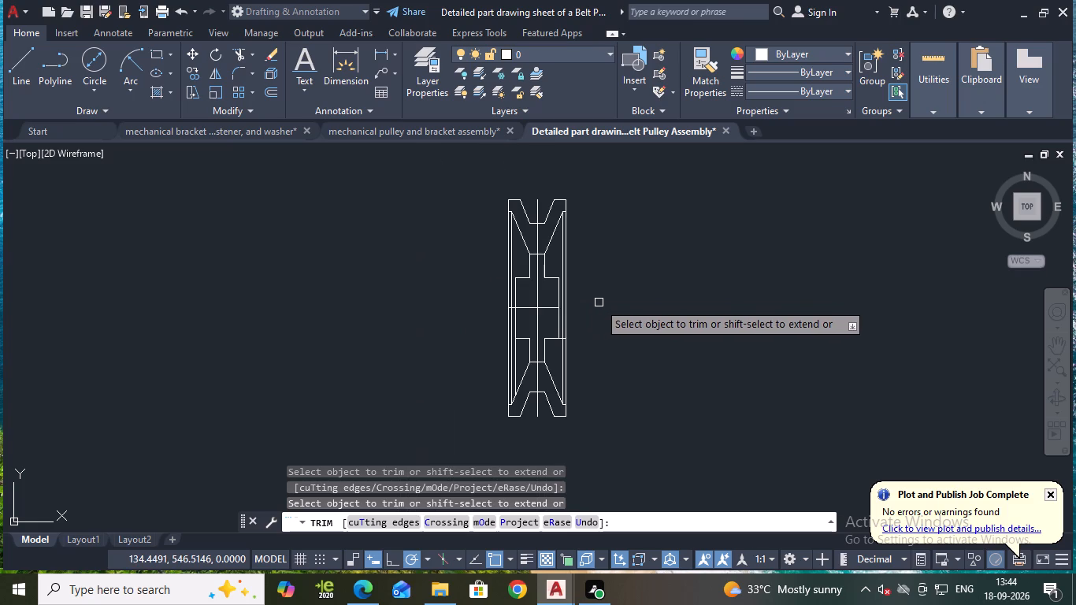
key(Escape)
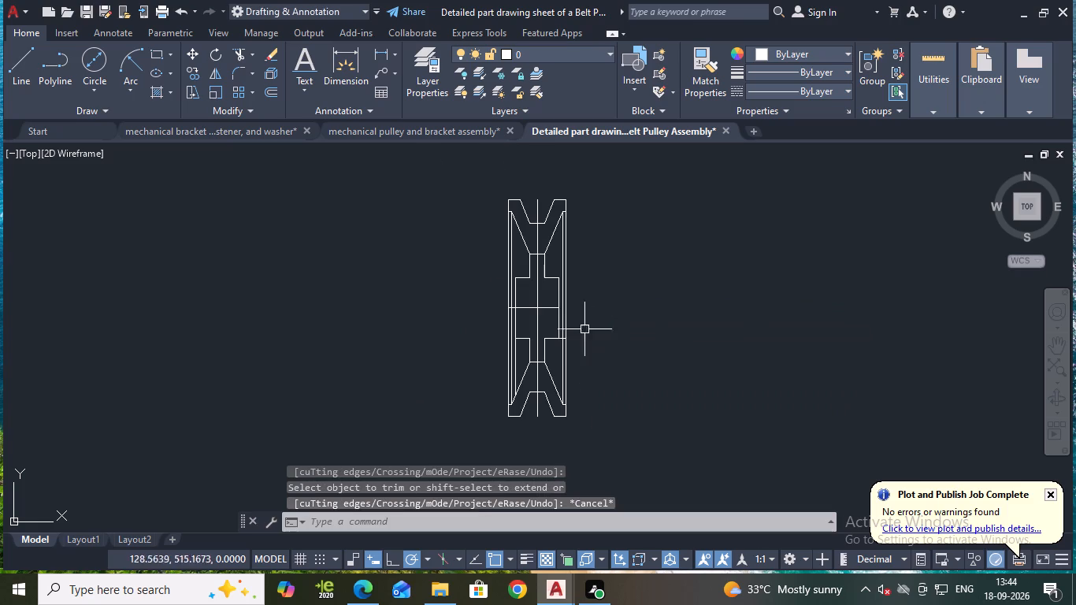
Set the pulley's vertical and horizontal centrelines to the ACAD_ISO02W100 linetype and a yellow colour.
click(535, 295)
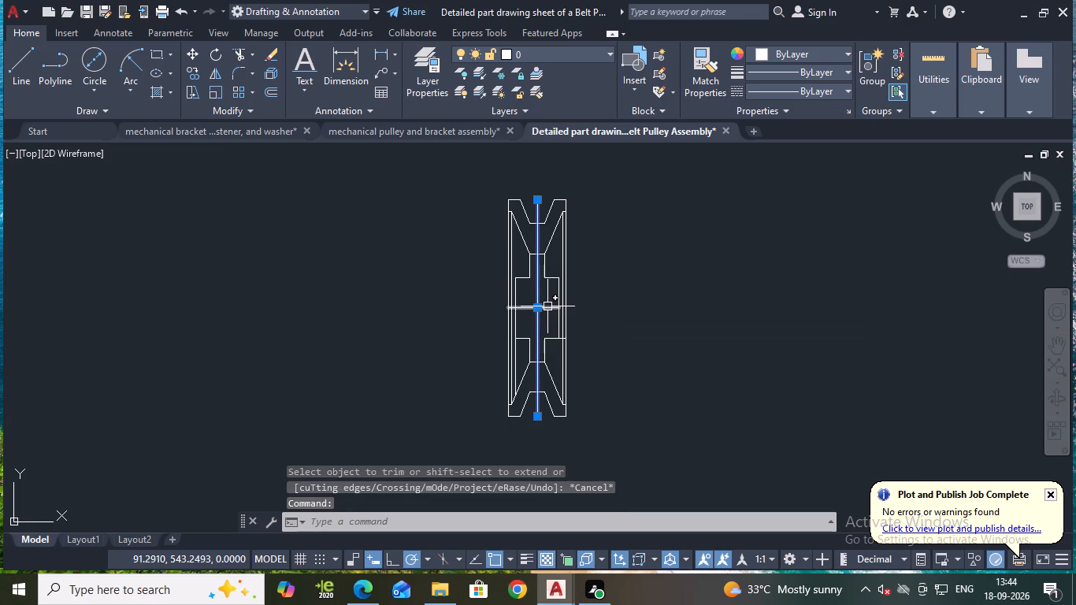
click(547, 306)
click(795, 92)
click(819, 150)
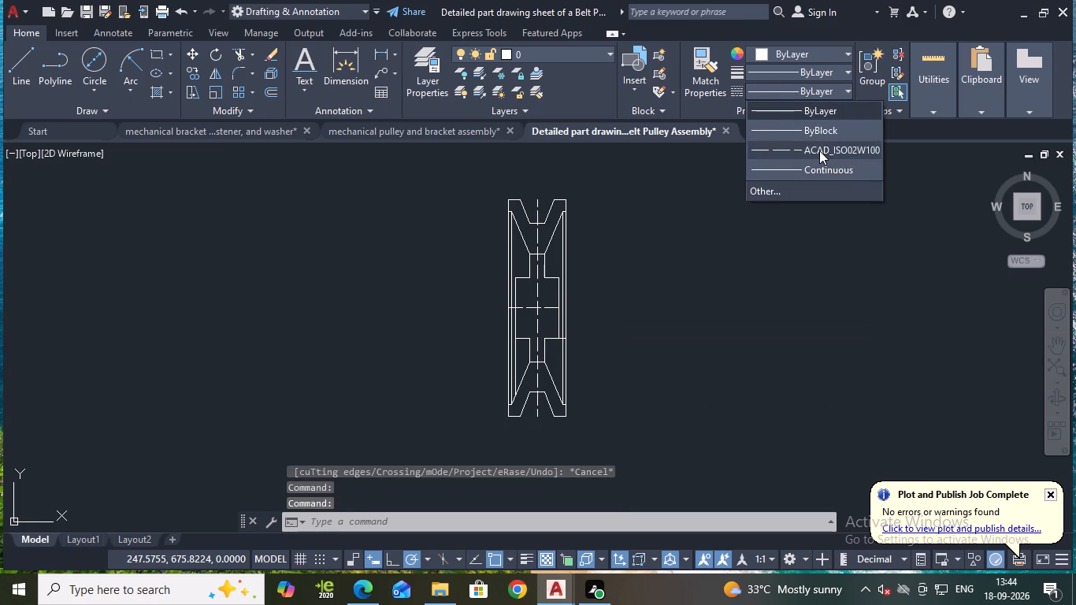
click(819, 52)
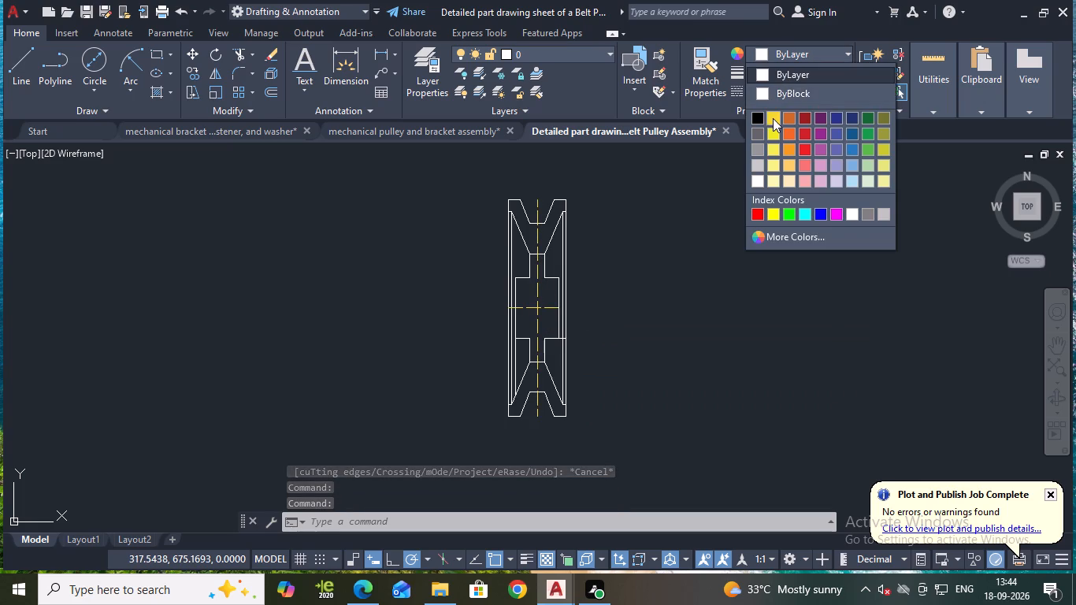
click(774, 121)
key(Escape)
Save the drawing.
key(ctrl+s)
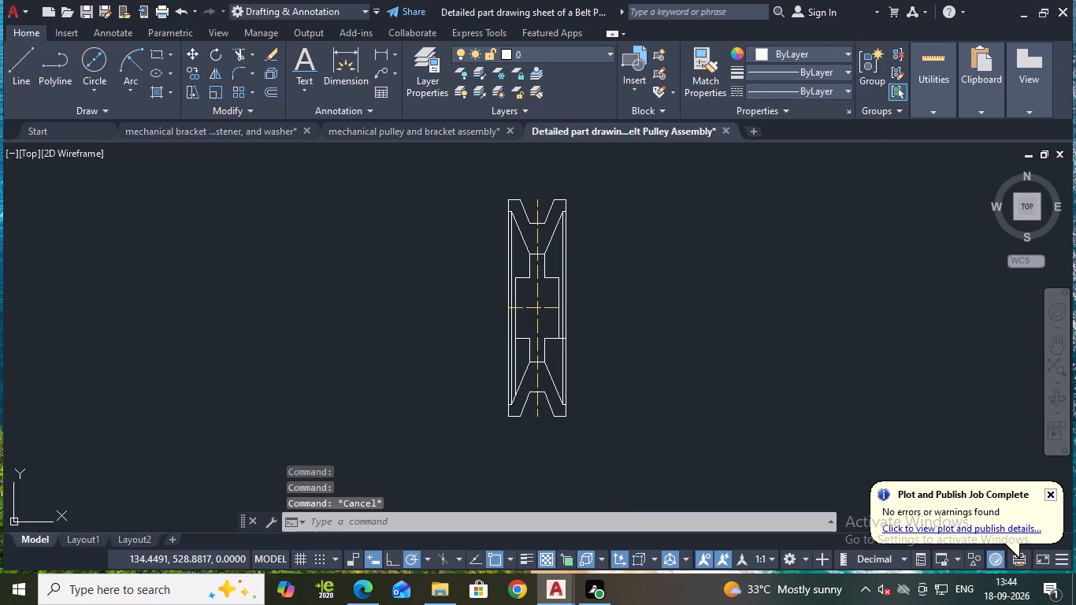
Add a vertical linear dimension for the V-belt pulley's overall outer height, placed well clear of the profile.
scroll(578, 312, up, 1)
middle_drag(578, 312, 552, 371)
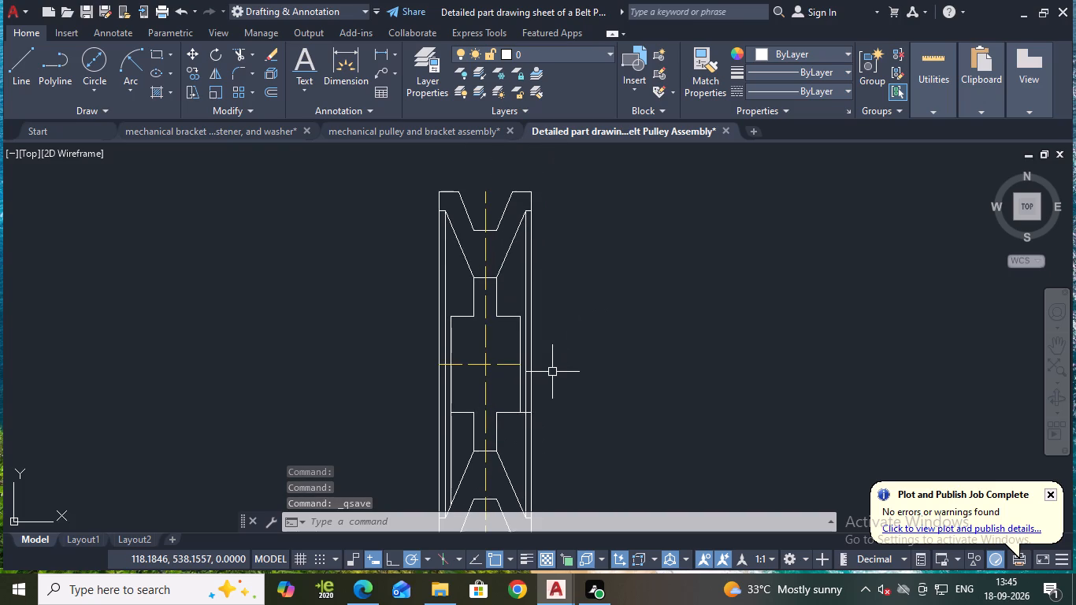
middle_drag(572, 335, 525, 430)
scroll(506, 382, down, 2)
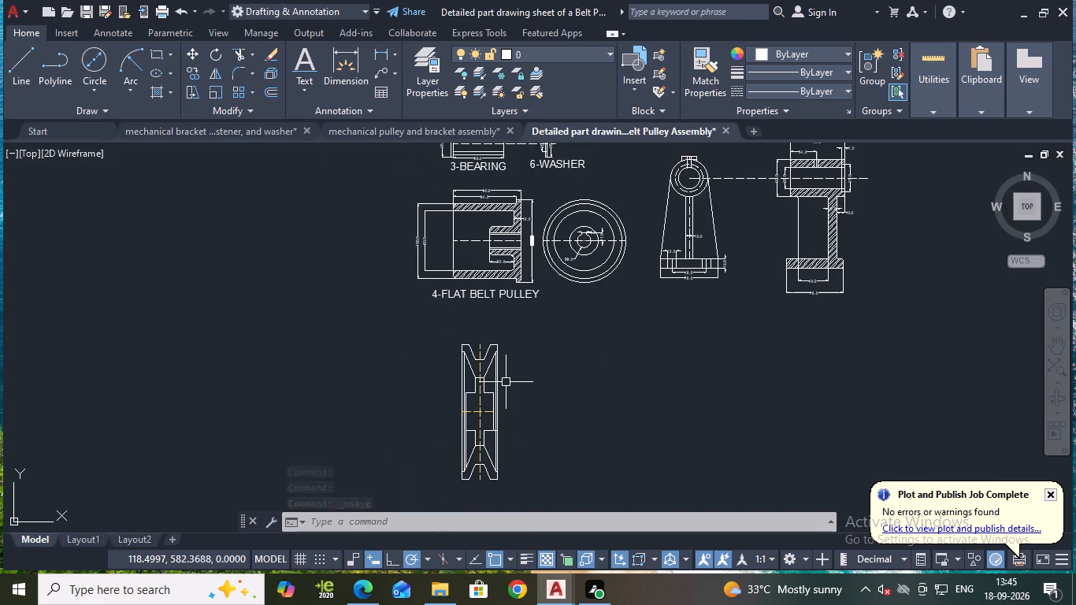
middle_drag(529, 385, 528, 341)
scroll(516, 353, up, 1)
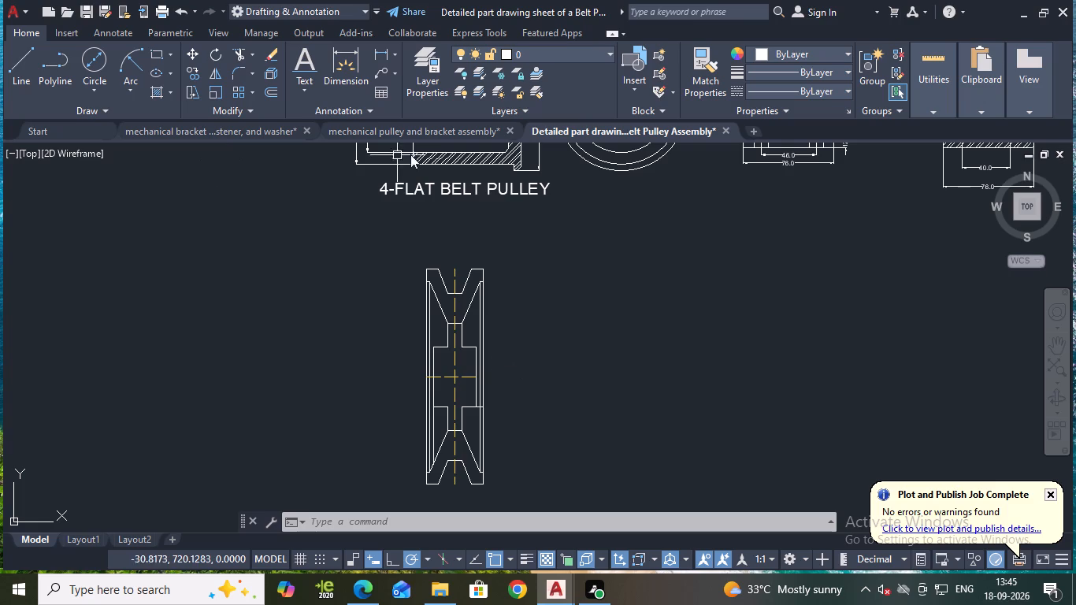
click(377, 59)
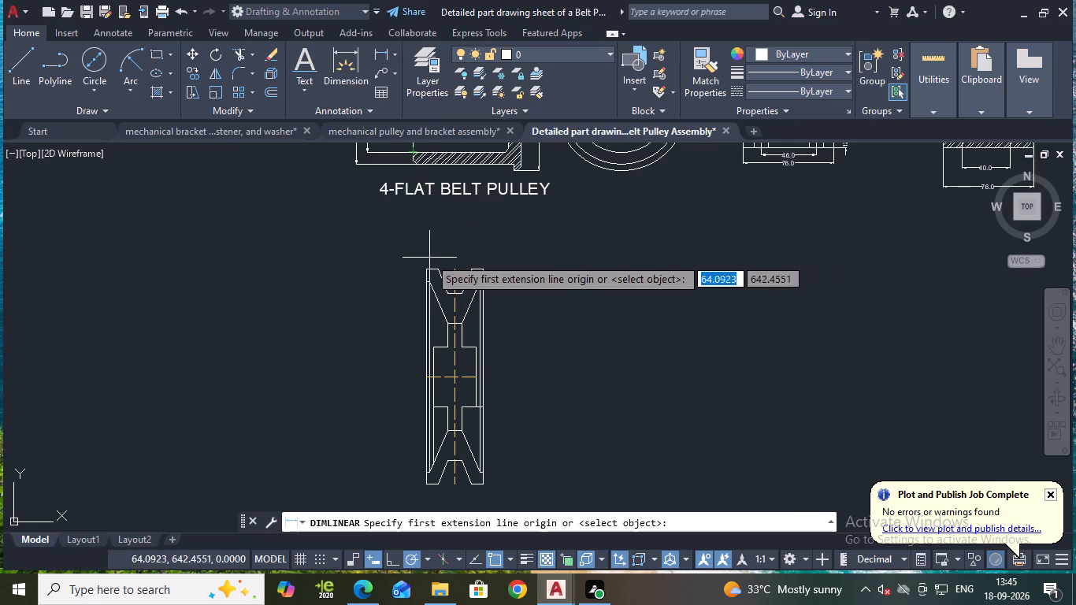
click(427, 269)
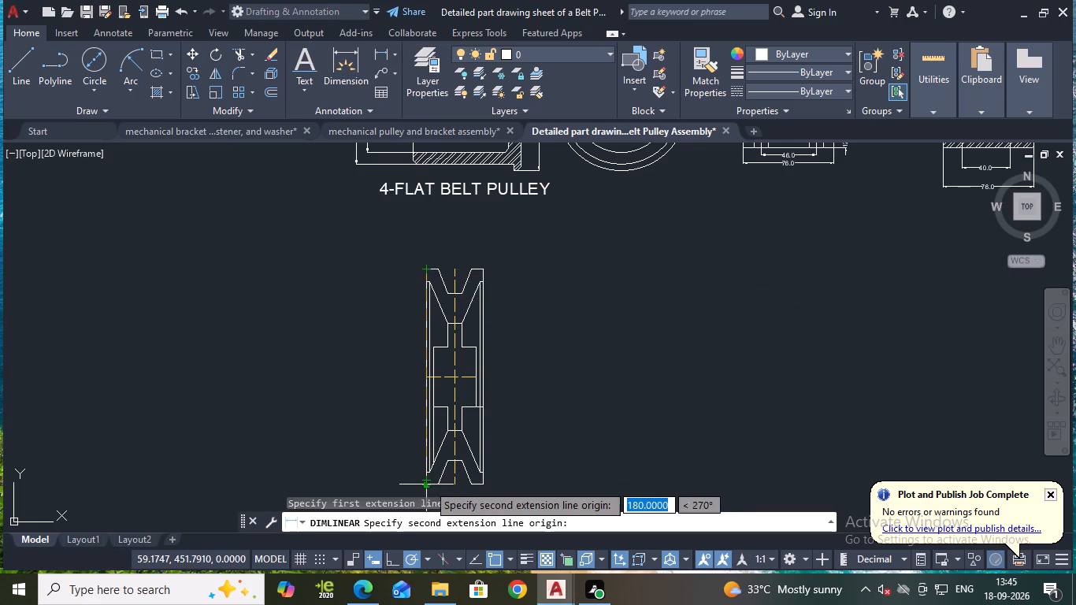
click(428, 484)
scroll(325, 421, up, 1)
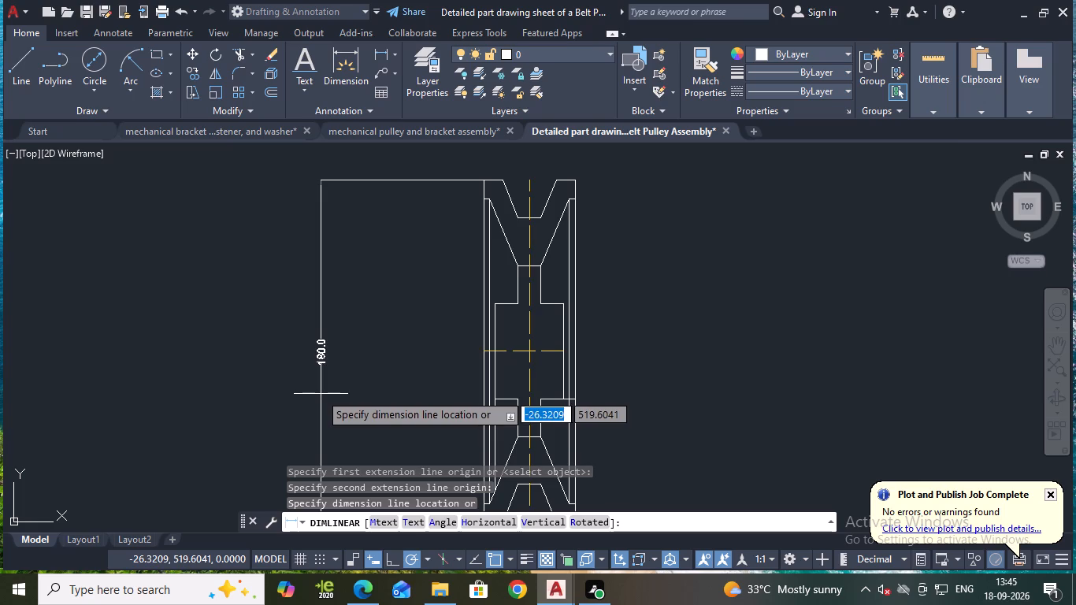
scroll(320, 393, down, 1)
middle_drag(320, 392, 327, 311)
click(326, 310)
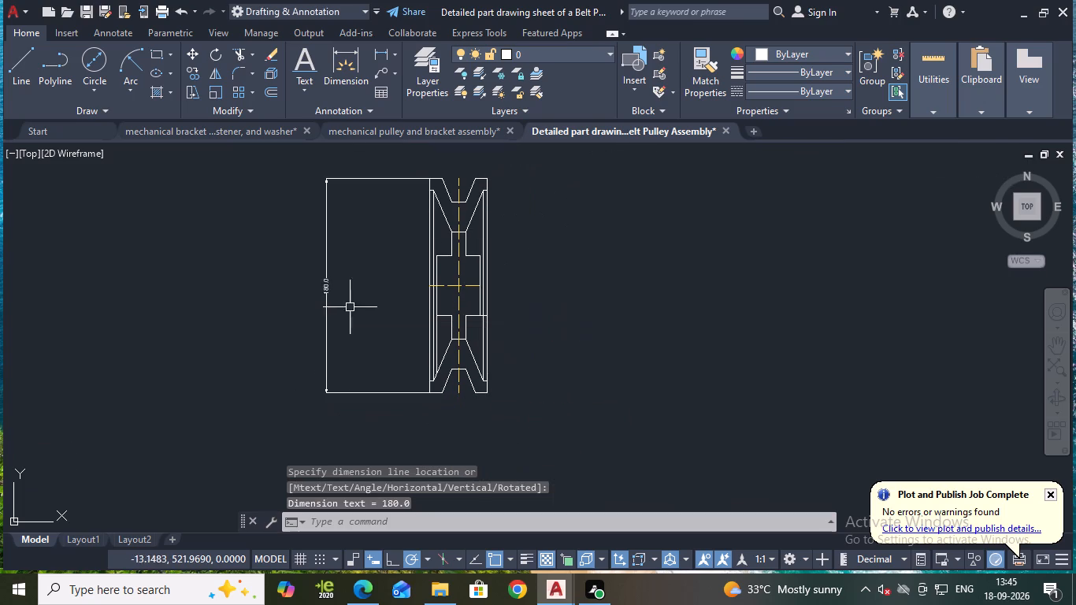
Add a vertical linear dimension between the inner ends of the pulley's upper and lower rims, placed inside the overall dimension.
scroll(442, 271, up, 1)
scroll(442, 271, down, 1)
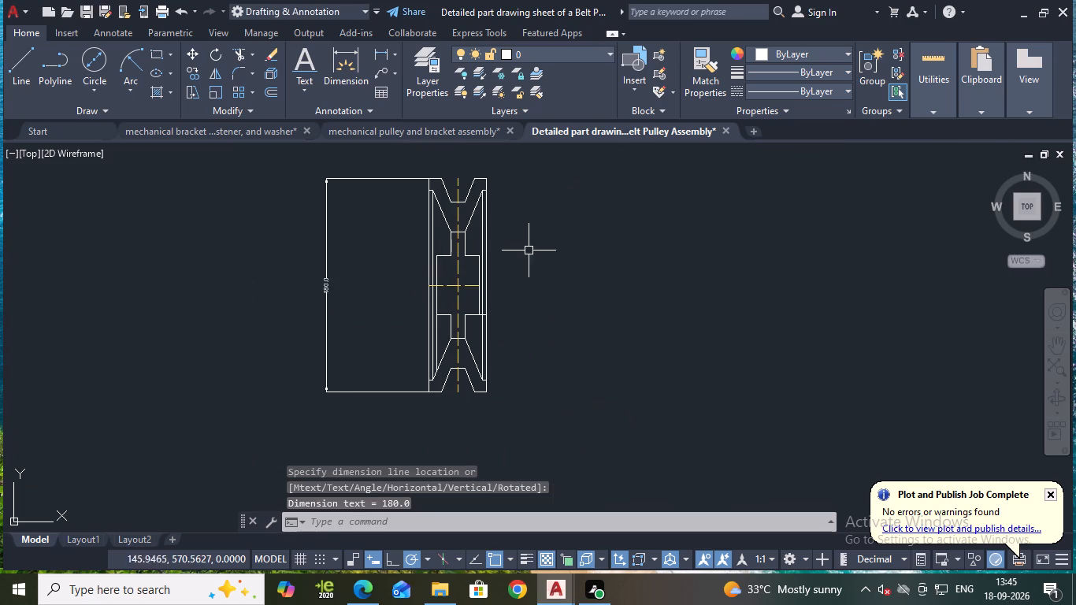
key(space)
scroll(441, 212, up, 2)
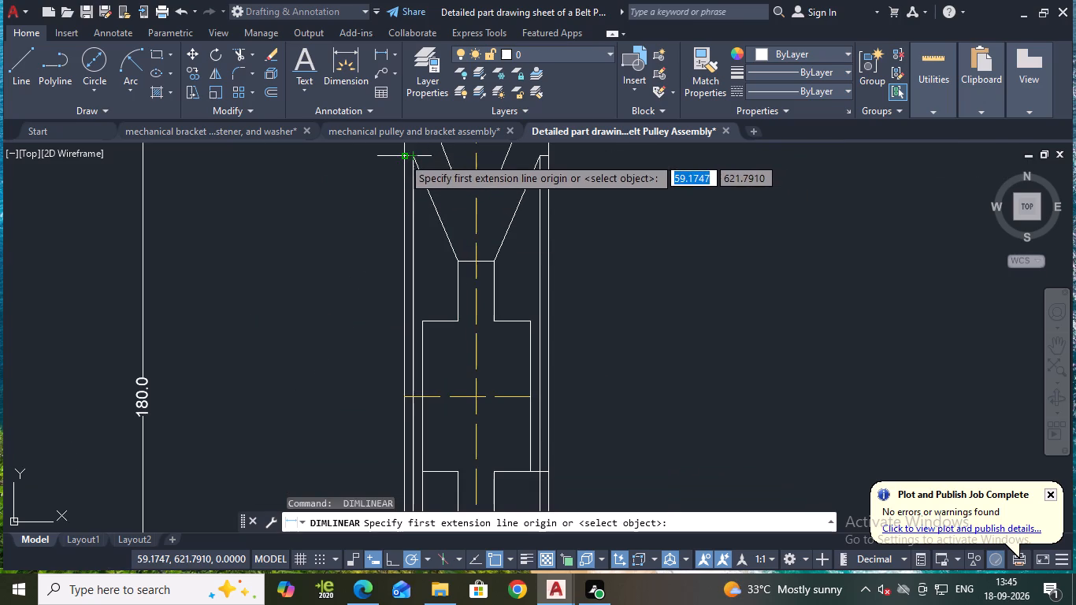
click(403, 157)
scroll(390, 225, down, 2)
scroll(384, 395, up, 2)
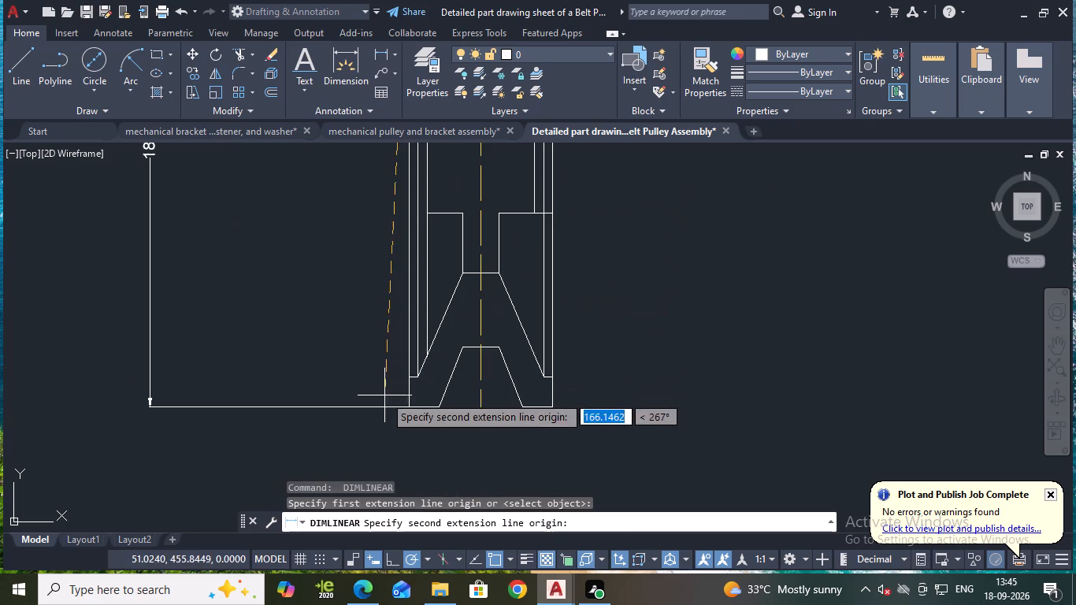
click(407, 377)
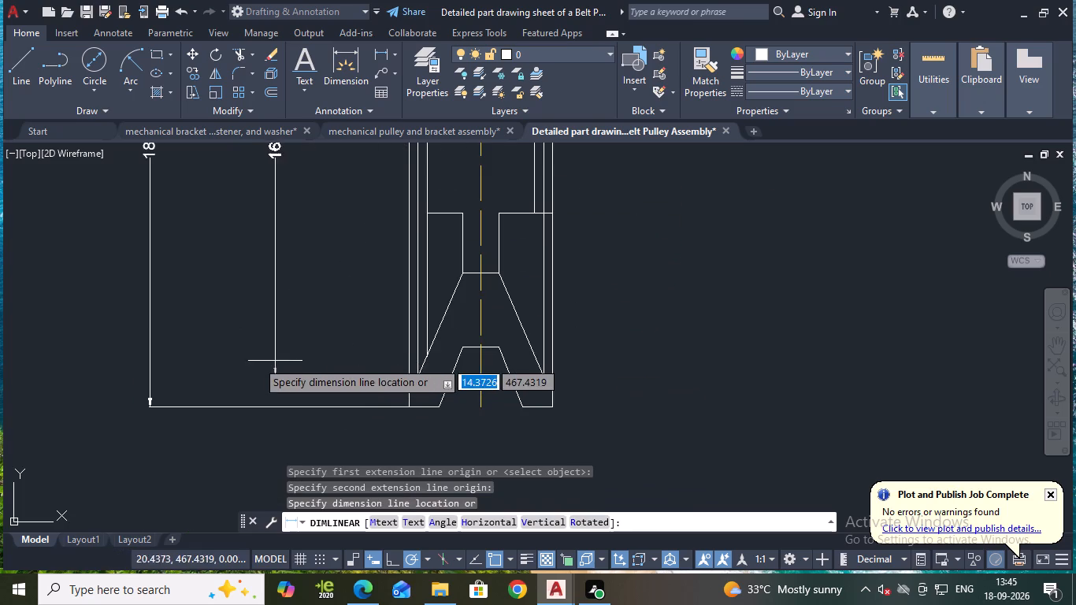
scroll(215, 354, down, 2)
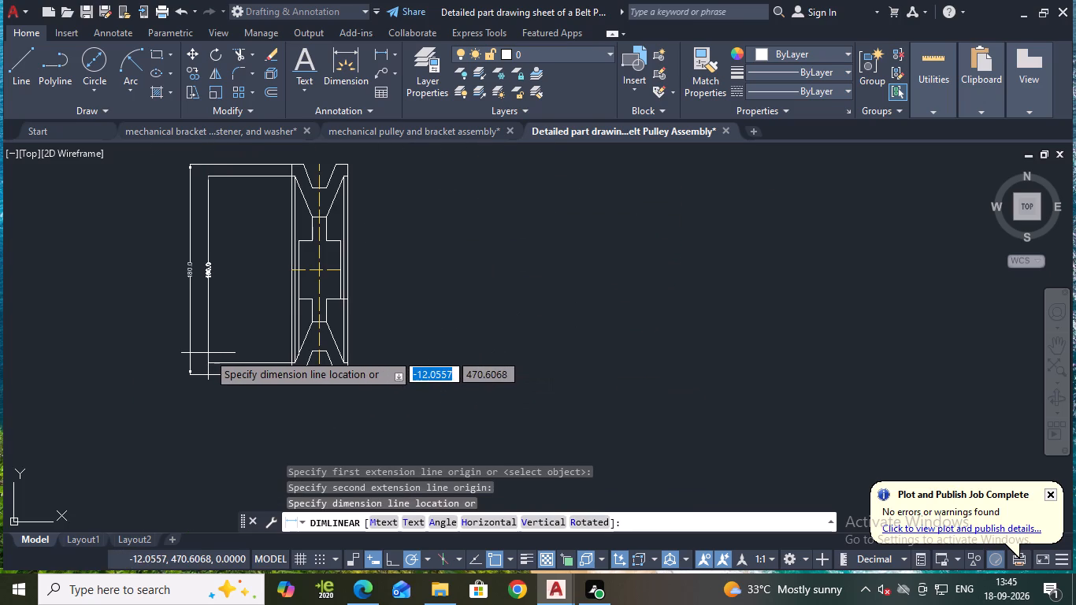
click(208, 352)
Add a vertical linear dimension between the outer ends of the upper and lower narrow web sections, placed just outside the pulley profile.
scroll(254, 310, up, 1)
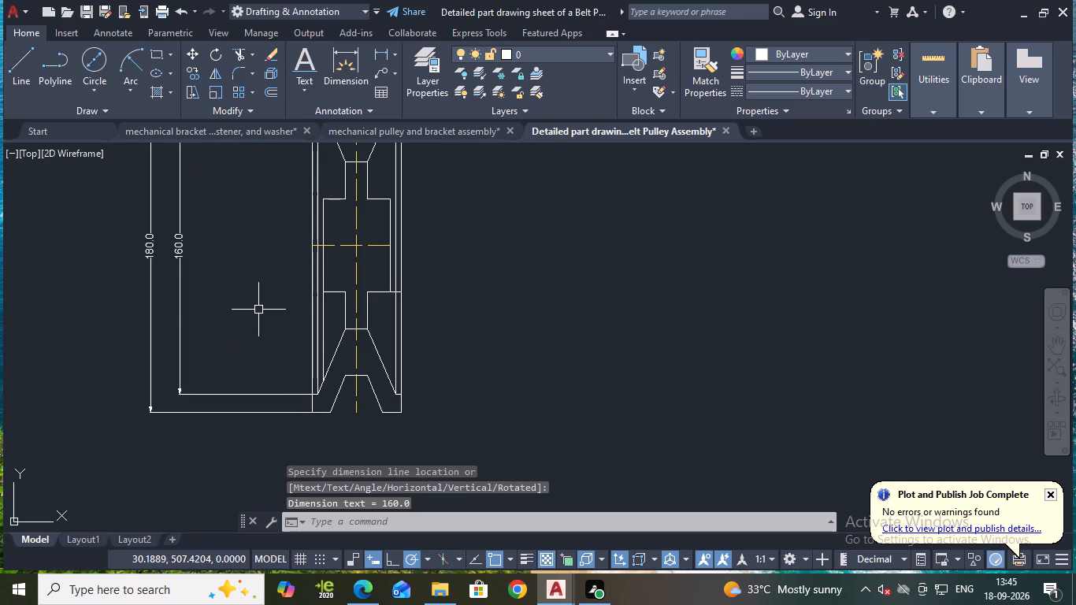
key(space)
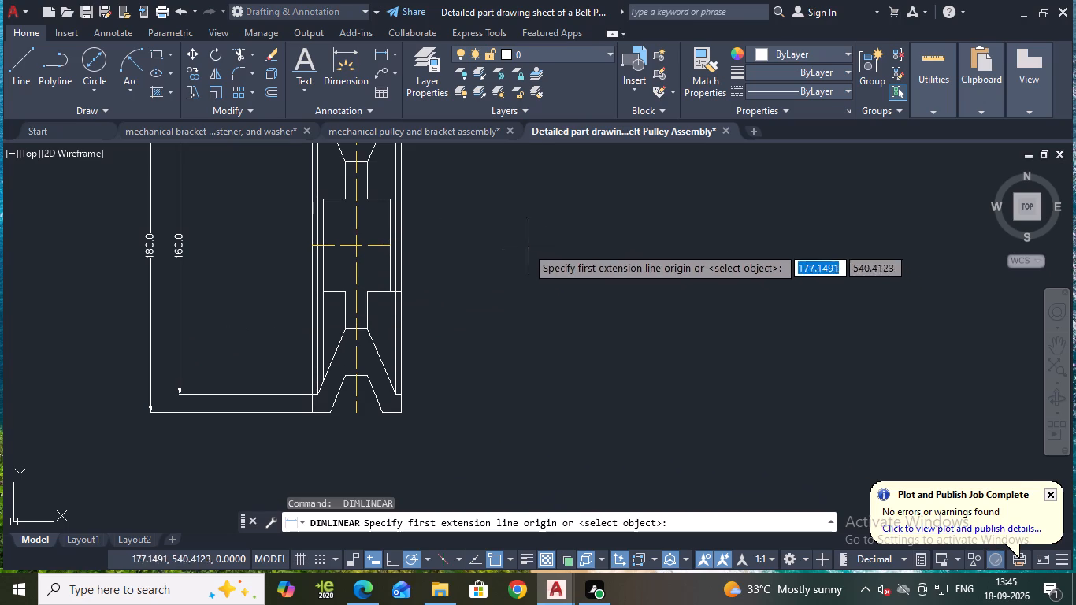
click(344, 162)
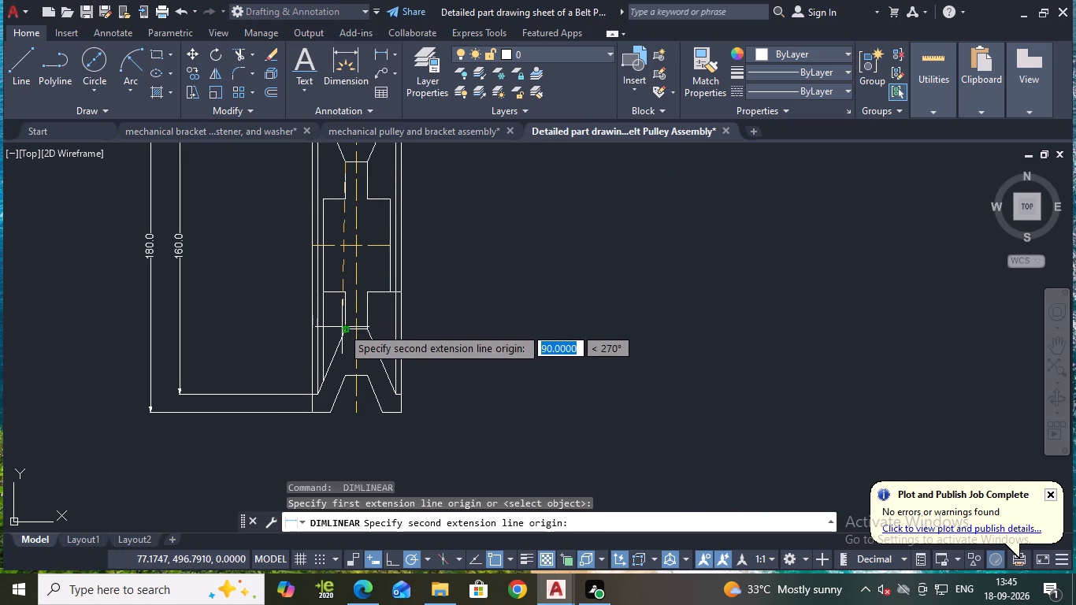
click(342, 327)
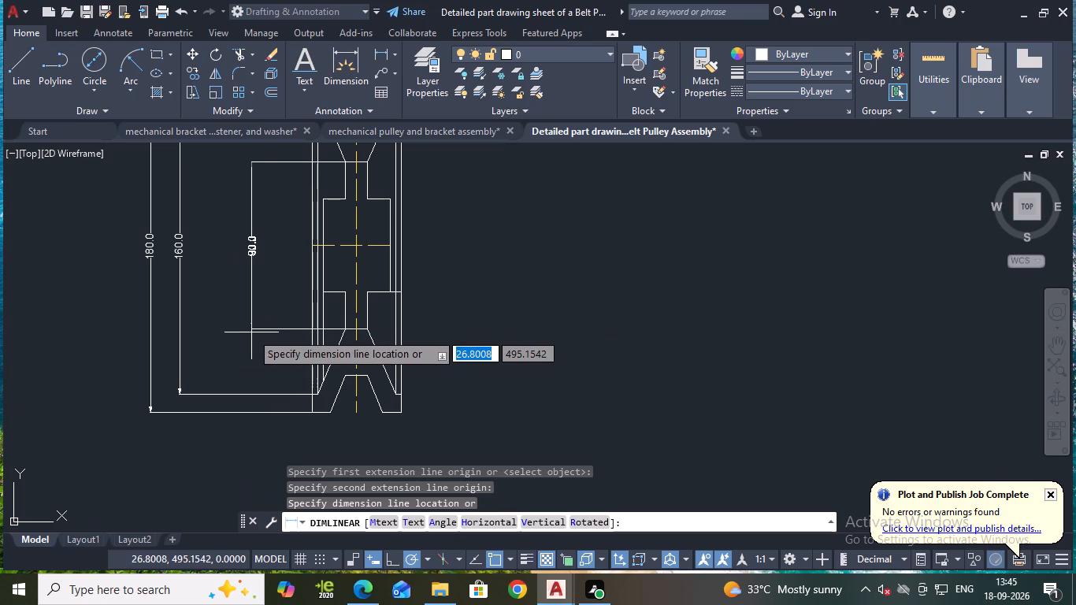
click(296, 329)
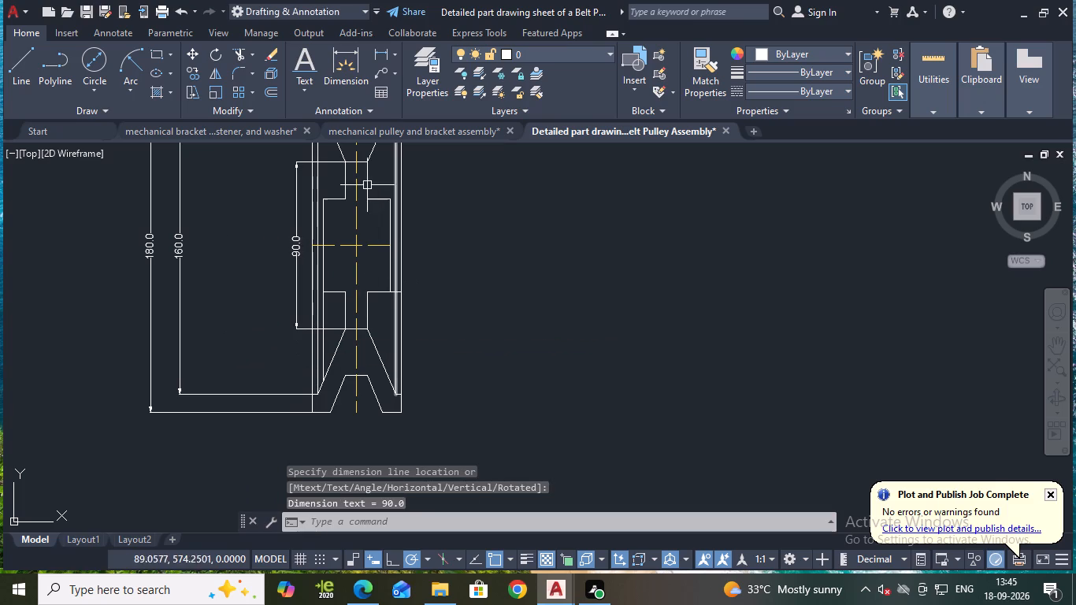
Add a vertical linear dimension between the upper and lower belt-groove bottoms, placed just inside the 160.0 dimension.
key(space)
middle_drag(551, 311, 553, 326)
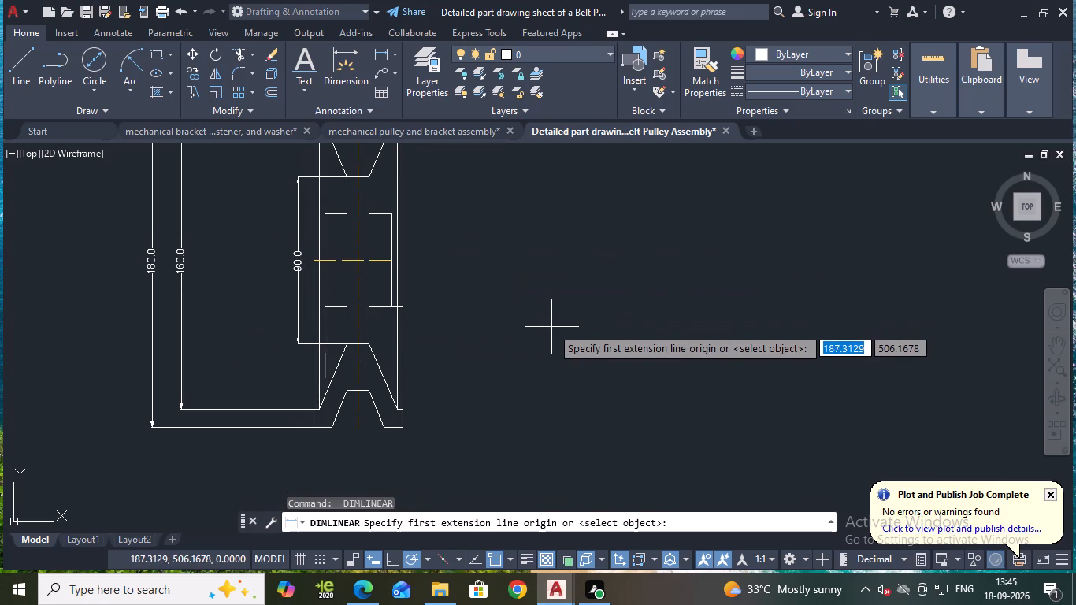
middle_drag(375, 187, 380, 211)
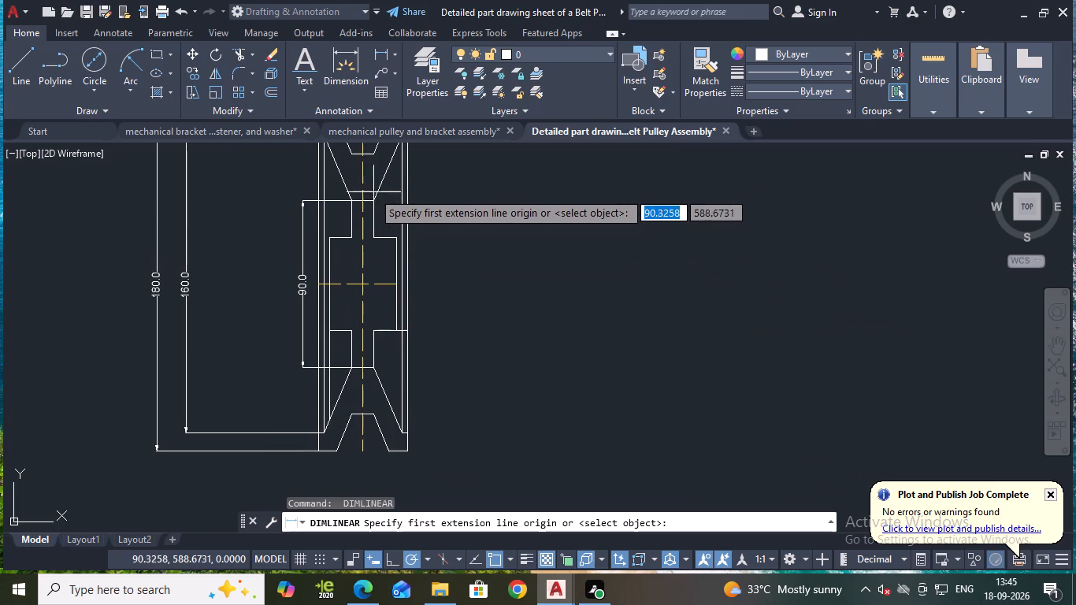
click(360, 154)
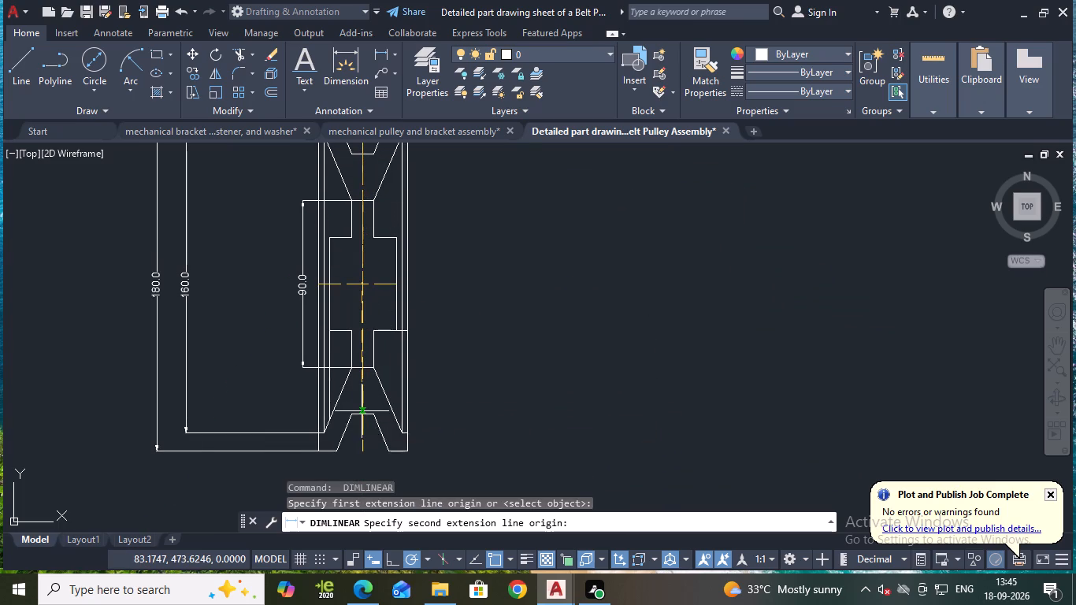
click(362, 413)
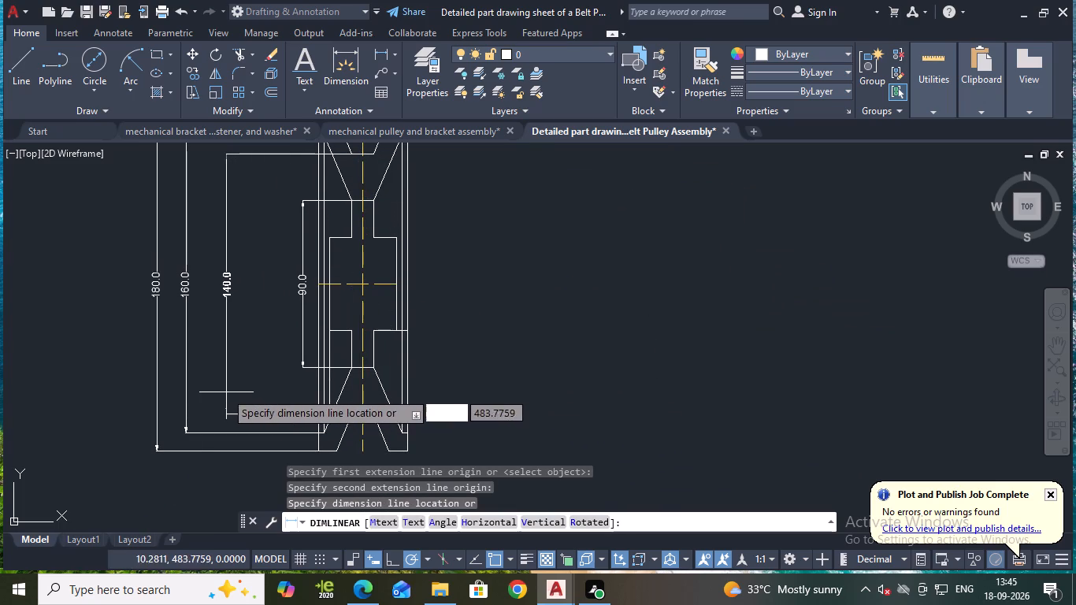
click(208, 390)
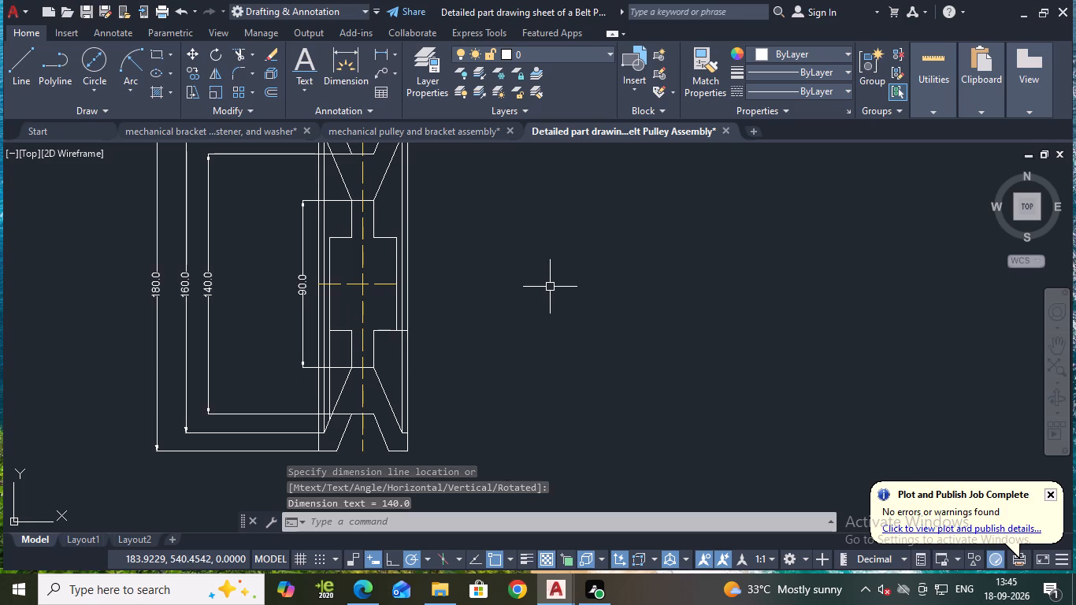
Add a horizontal linear dimension for the V-belt pulley's overall width across its top edge, placed well above the profile.
scroll(544, 287, down, 1)
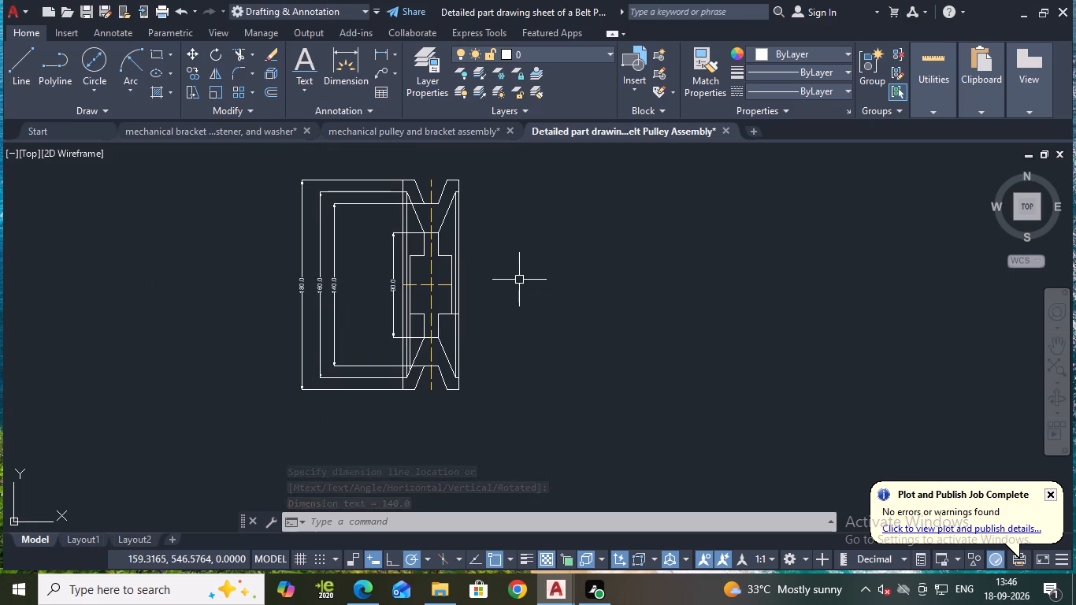
middle_drag(547, 289, 547, 421)
key(space)
scroll(447, 289, up, 2)
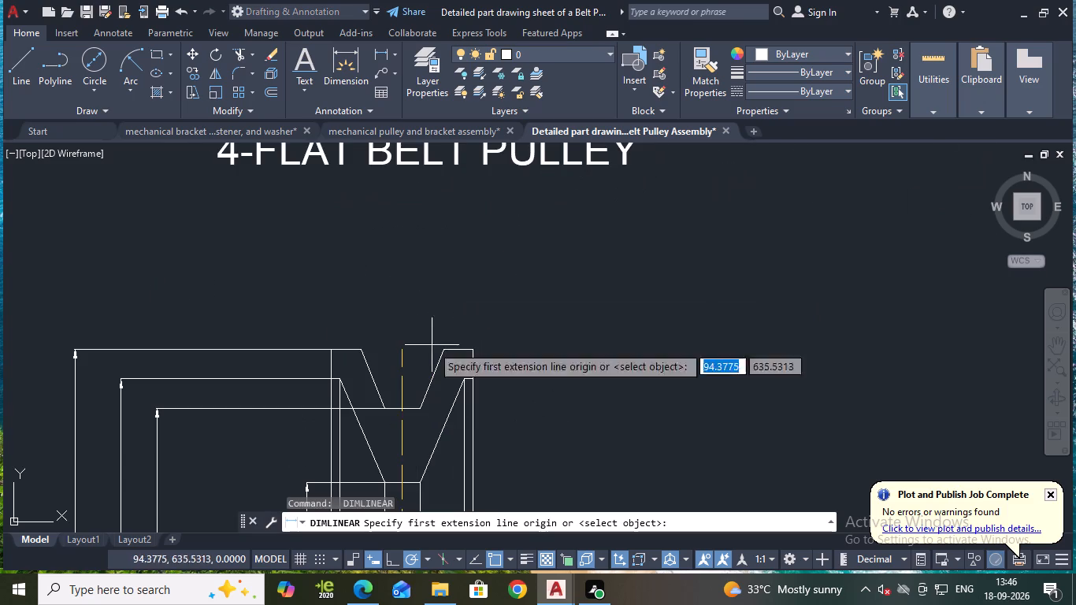
click(331, 349)
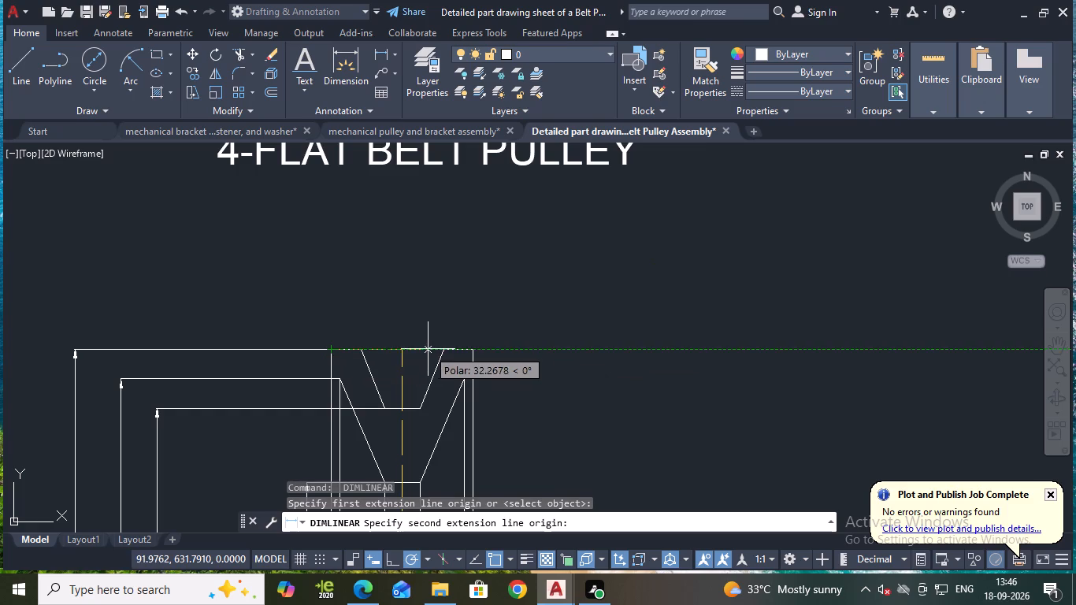
click(473, 350)
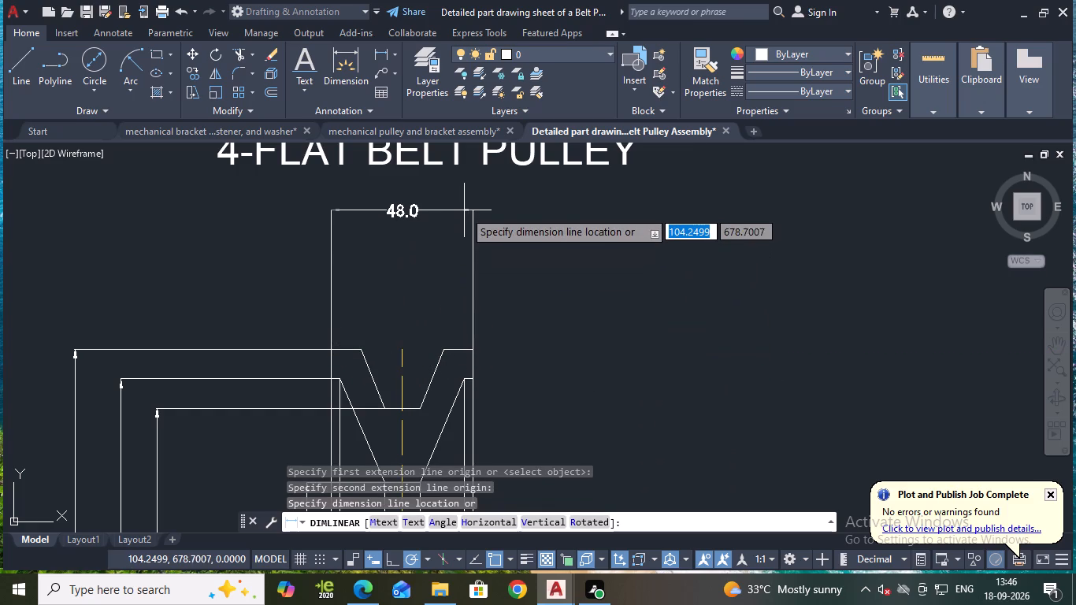
click(465, 207)
Add a horizontal linear dimension between the upper ends of the outer sloping rim lines, placed just below the overall width dimension.
key(space)
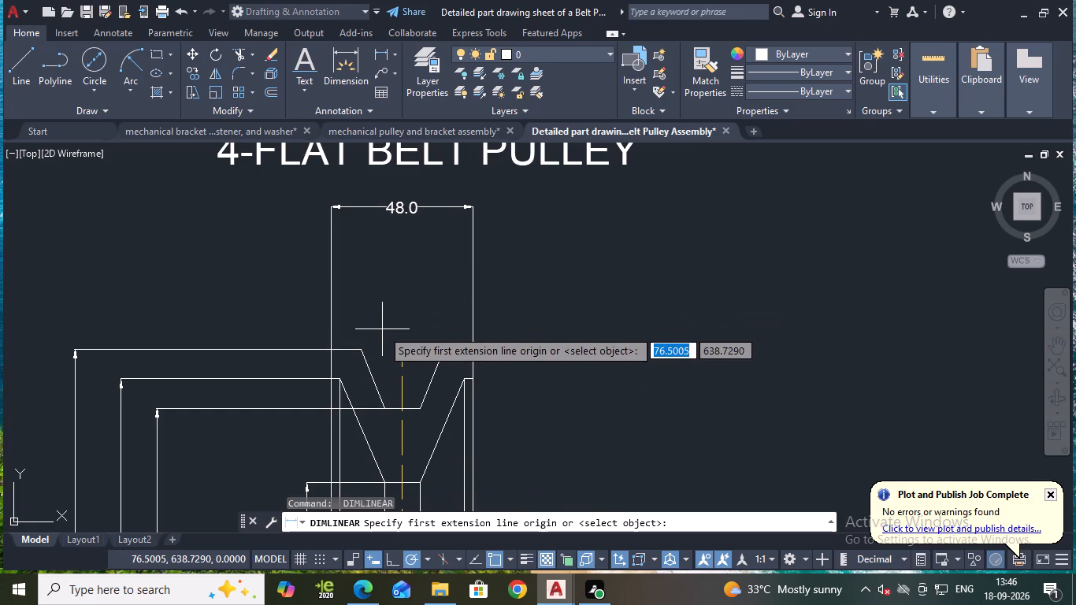
click(340, 378)
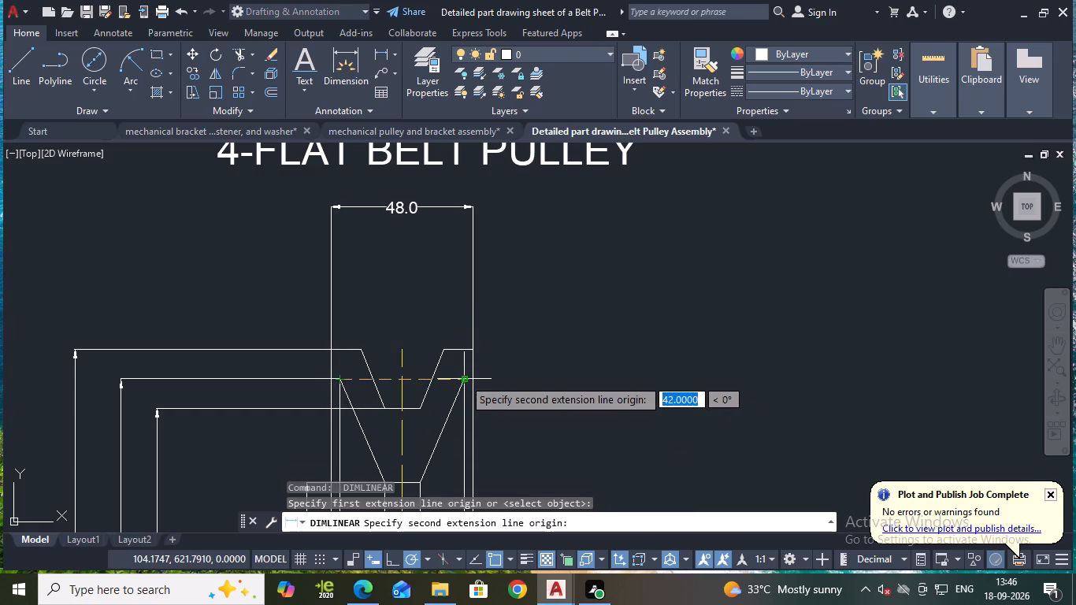
click(463, 378)
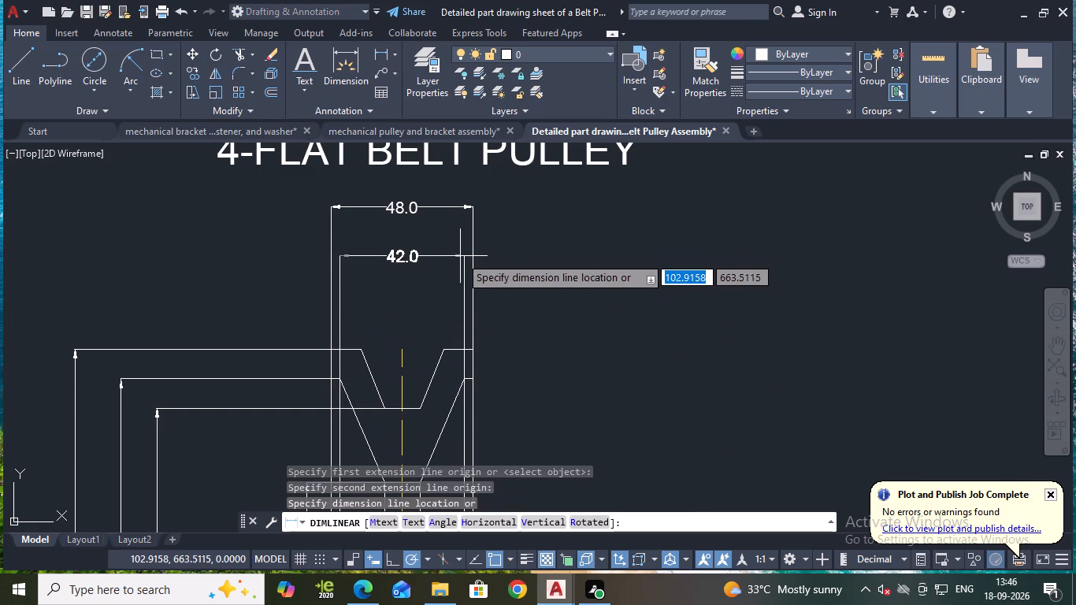
click(441, 226)
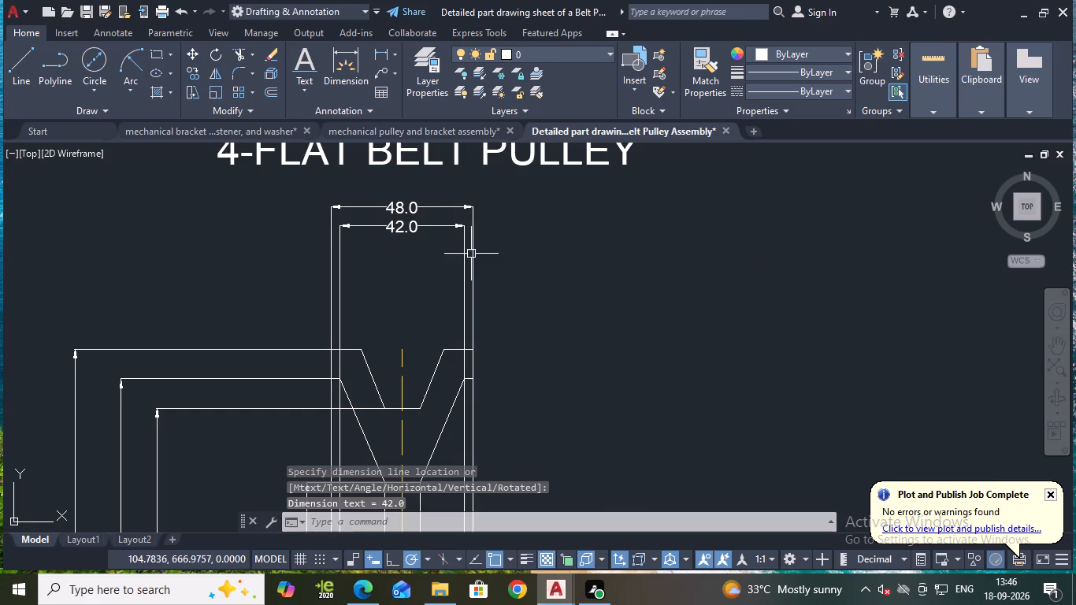
Add a horizontal linear dimension for the hub's width between its upper corners, placed above the pulley below the 42.0 dimension.
key(space)
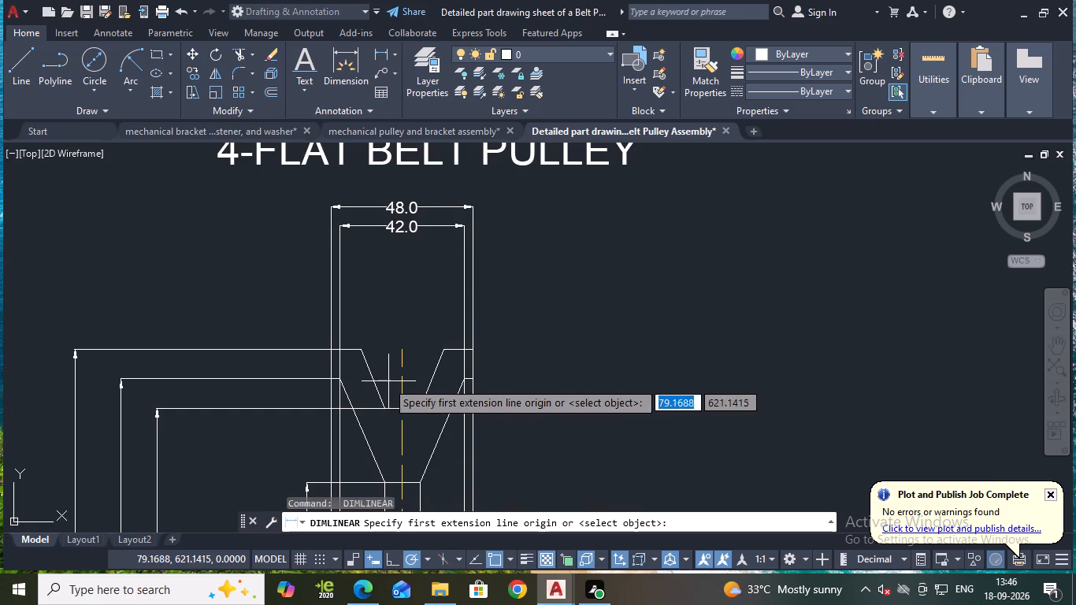
middle_drag(374, 410, 393, 277)
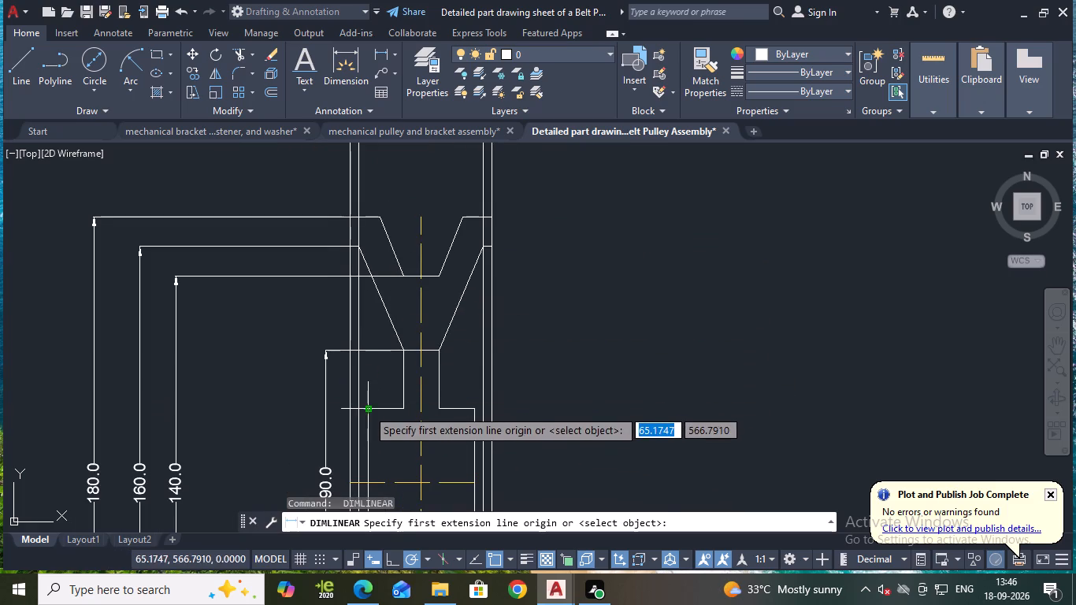
click(367, 409)
click(475, 412)
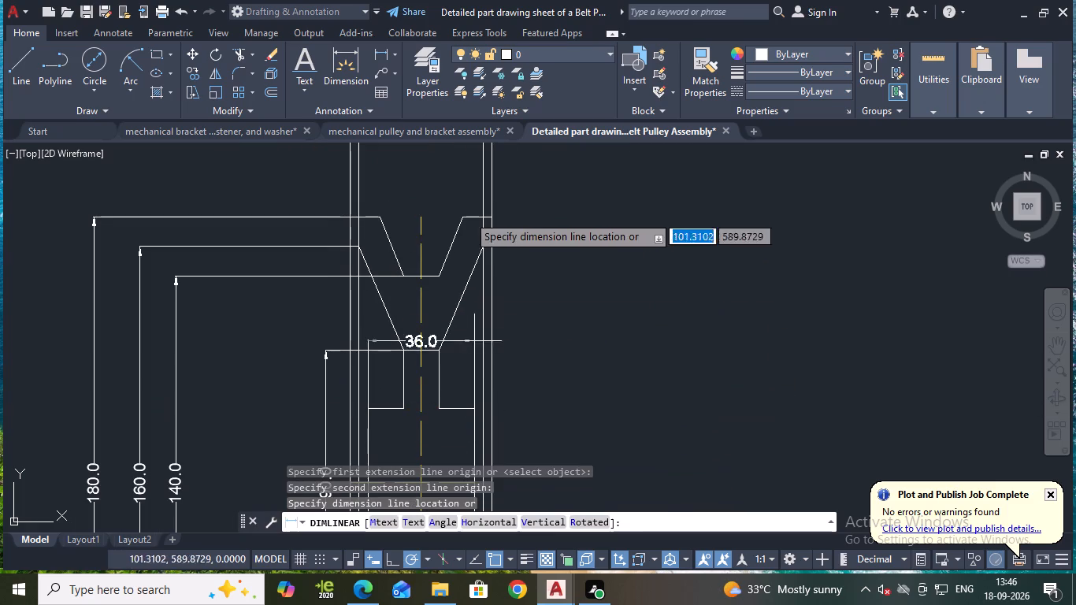
middle_drag(463, 167, 462, 286)
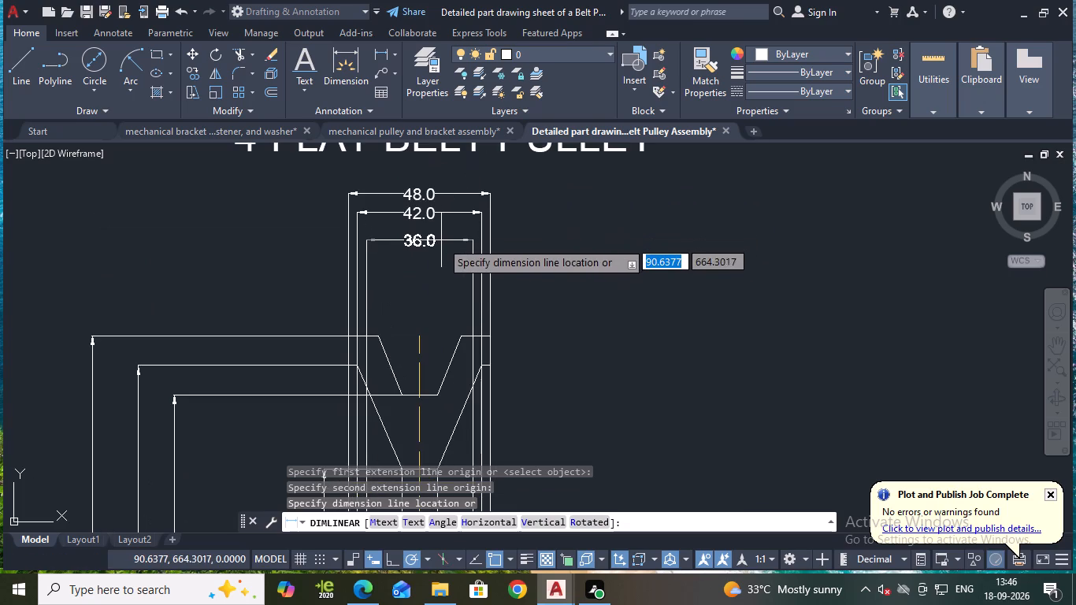
click(441, 241)
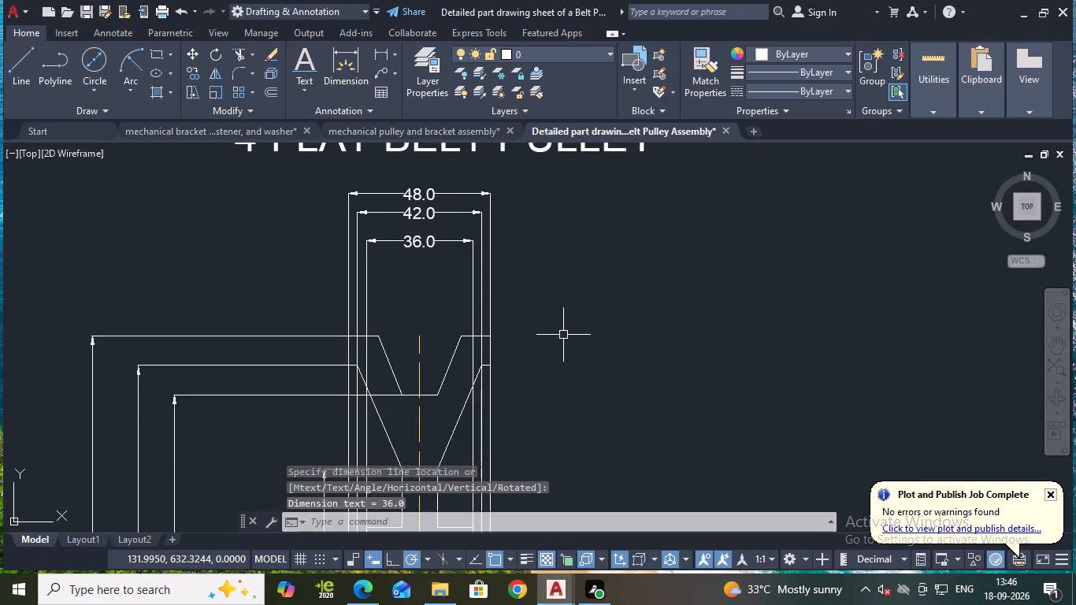
Add a horizontal linear dimension across the opening of the upper V-groove, placed below the hub width dimension.
key(space)
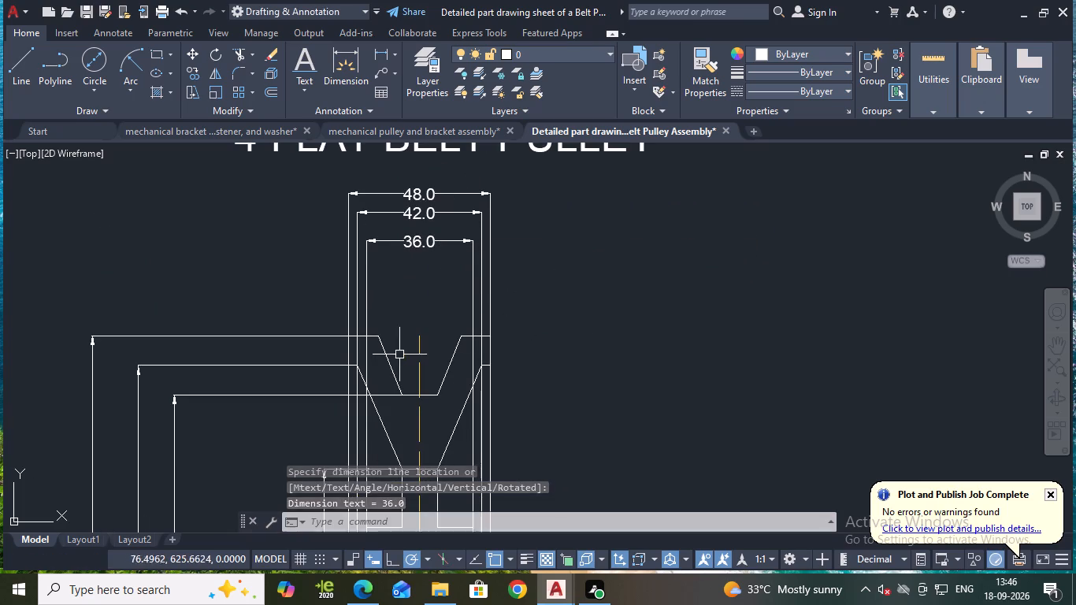
click(380, 334)
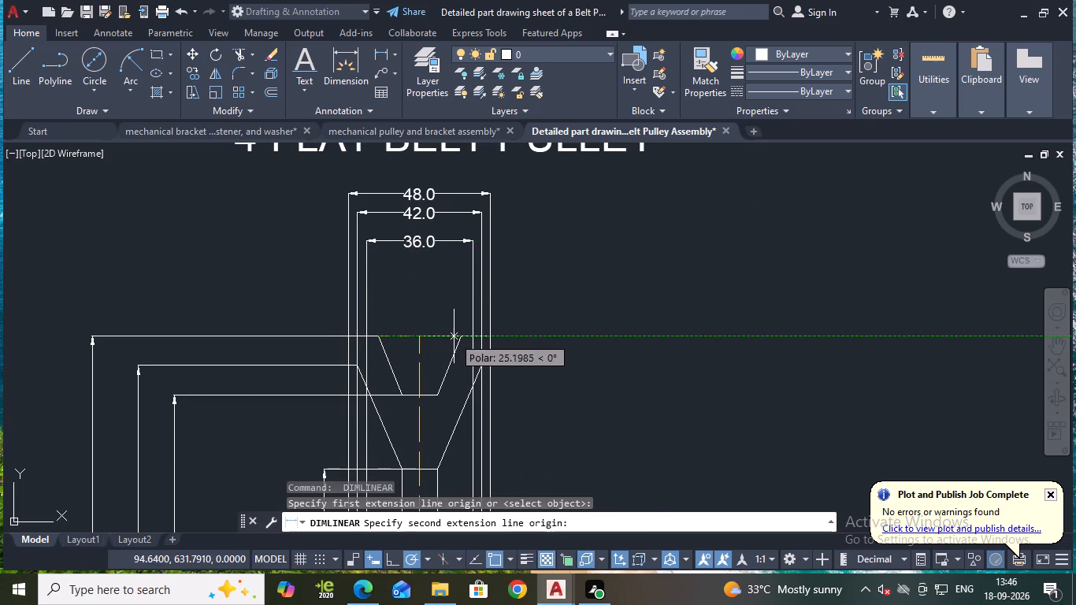
click(459, 339)
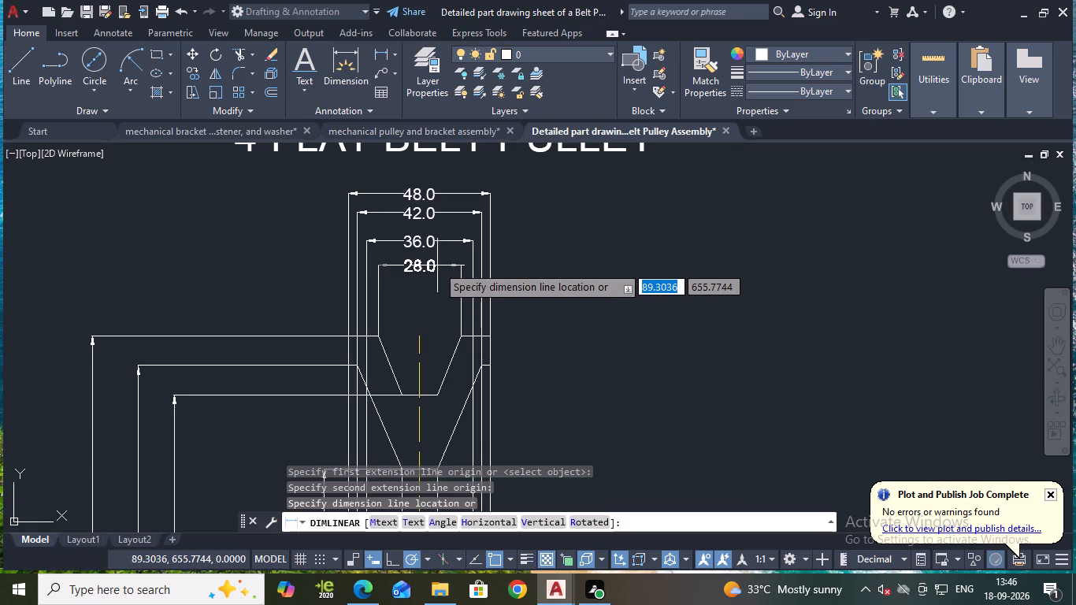
click(437, 265)
Add a horizontal linear dimension for the upper V-groove's flat bottom, placed directly below the groove opening dimension.
key(space)
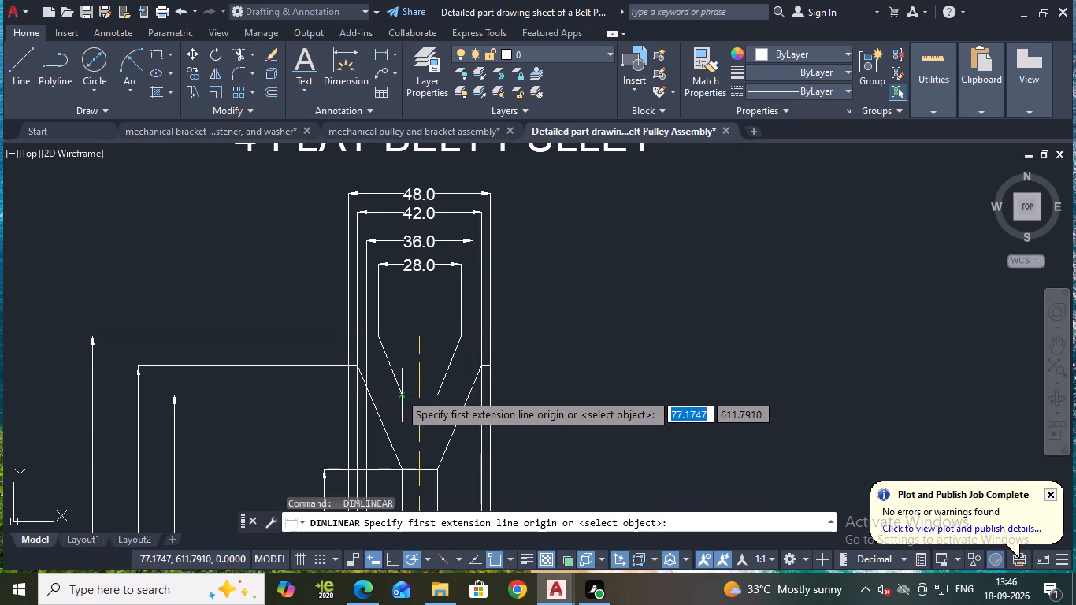
click(403, 393)
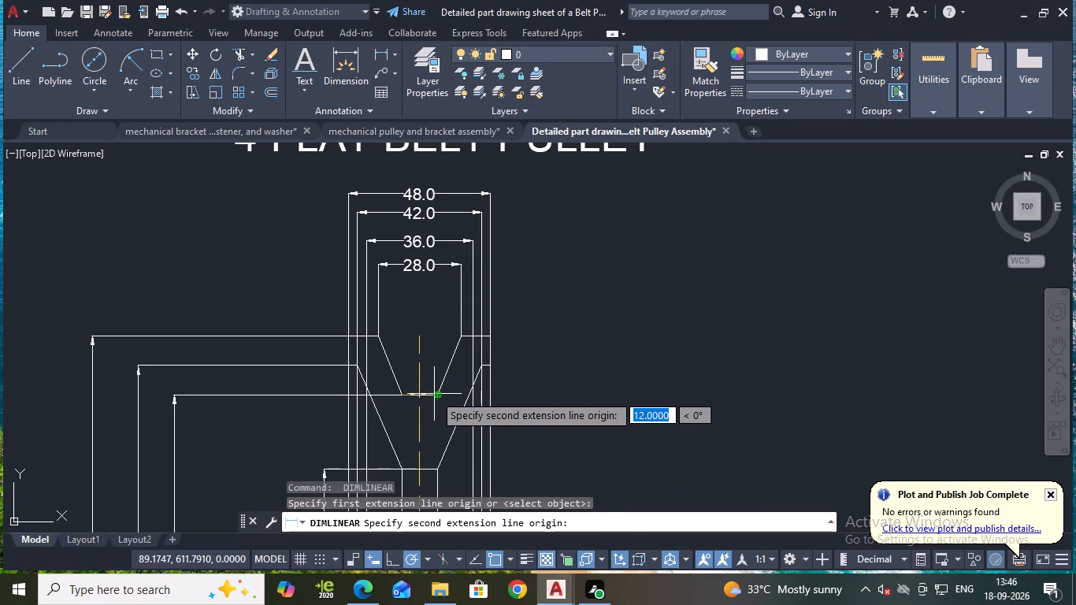
click(434, 394)
click(434, 299)
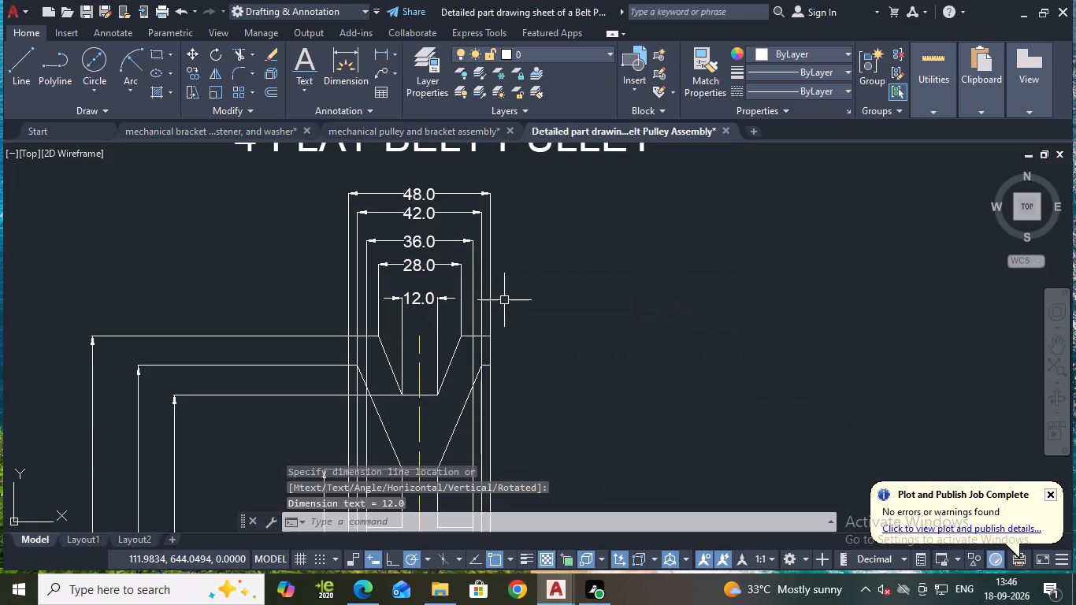
Save the drawing.
key(ctrl+s)
Add a vertical linear dimension for the hub's height between its right-hand corners, placed just outside the pulley's right face.
scroll(638, 336, down, 1)
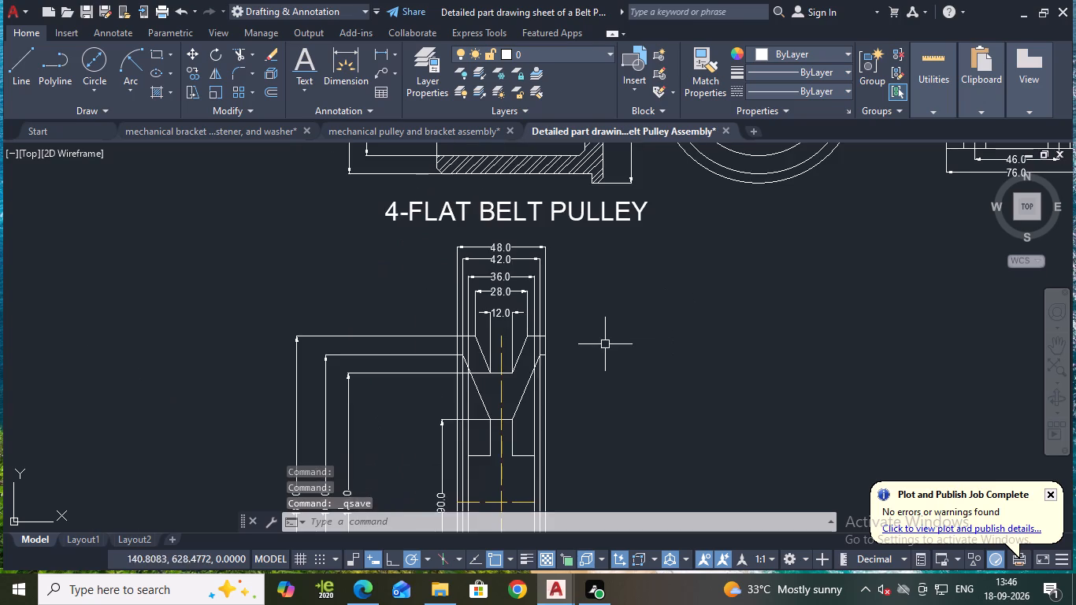
middle_drag(594, 343, 487, 250)
scroll(535, 296, down, 1)
middle_drag(535, 303, 474, 282)
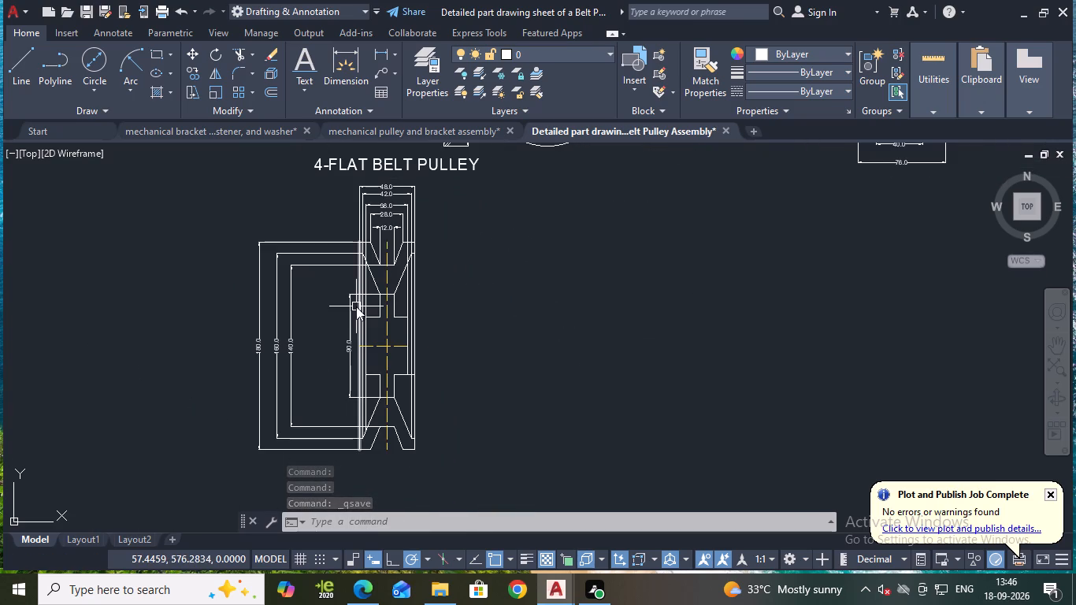
click(377, 58)
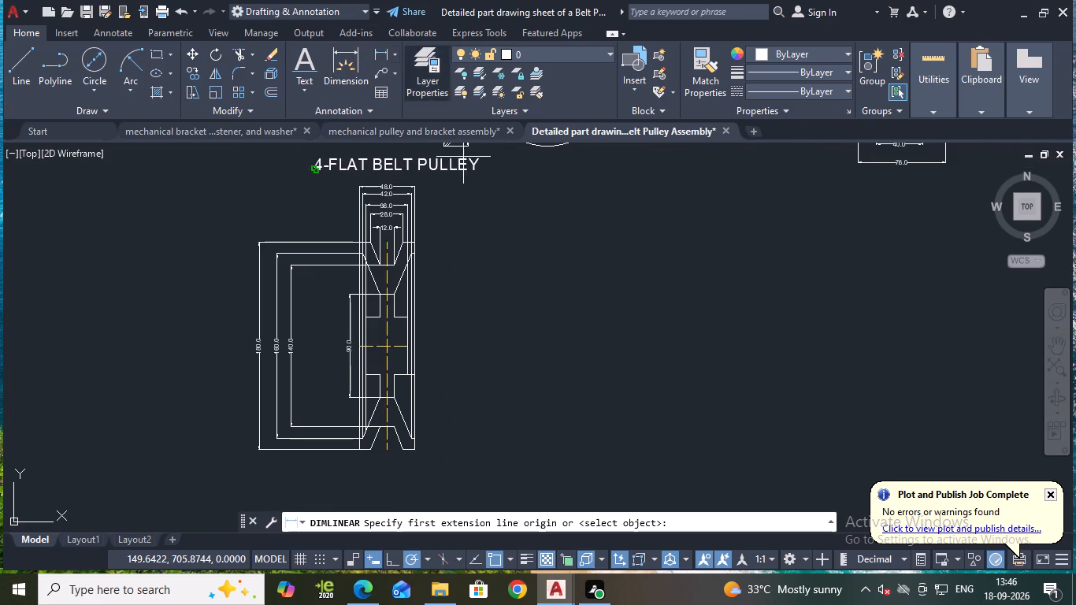
scroll(400, 290, up, 2)
middle_drag(380, 358, 384, 217)
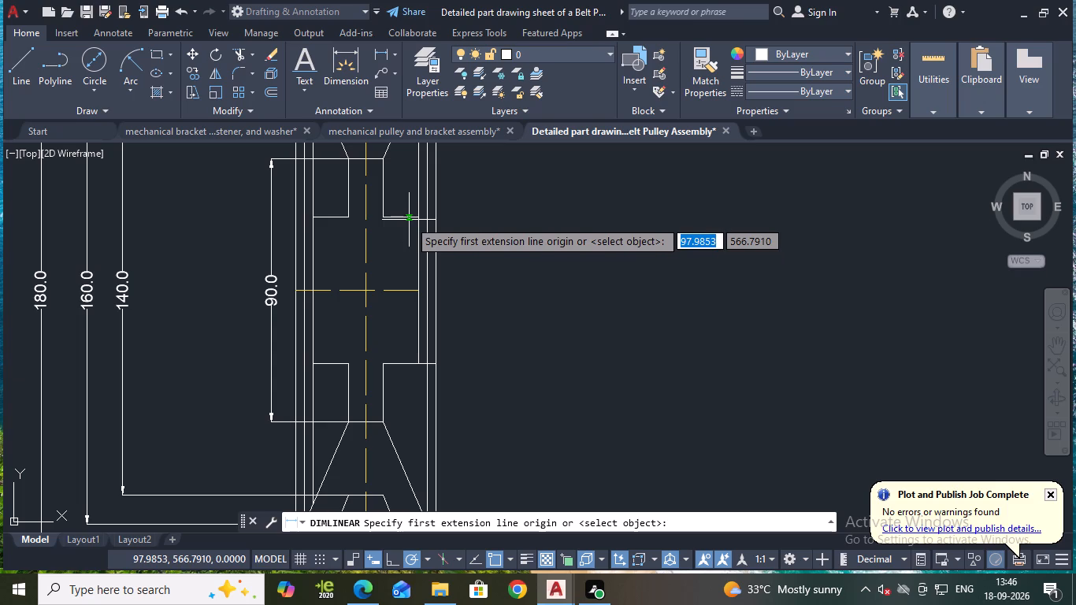
click(416, 218)
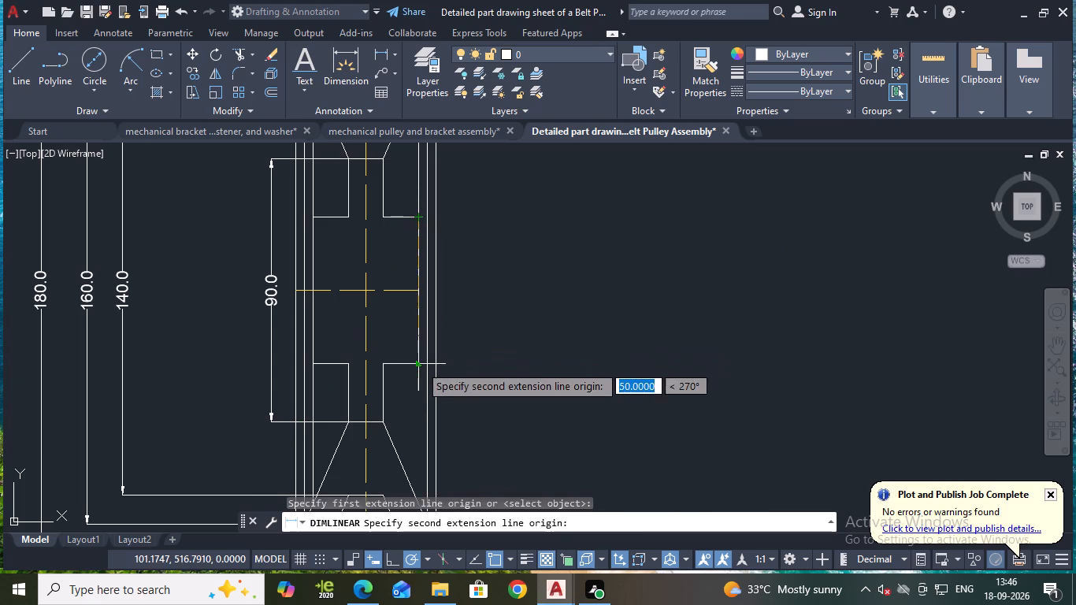
click(420, 361)
click(453, 351)
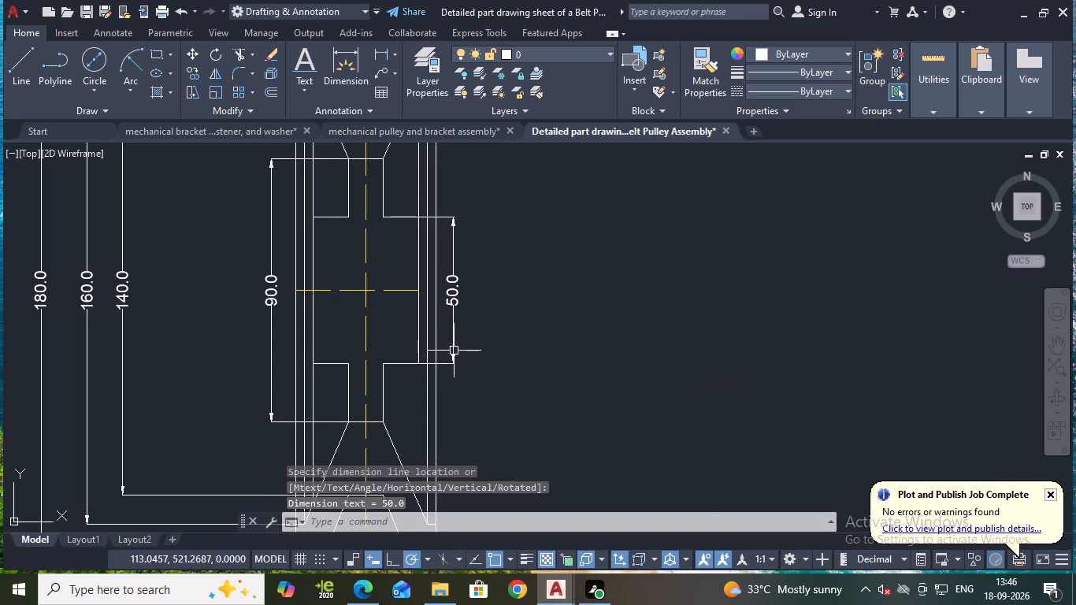
Save the drawing with the hub height dimension added.
scroll(481, 328, down, 2)
middle_drag(585, 328, 412, 380)
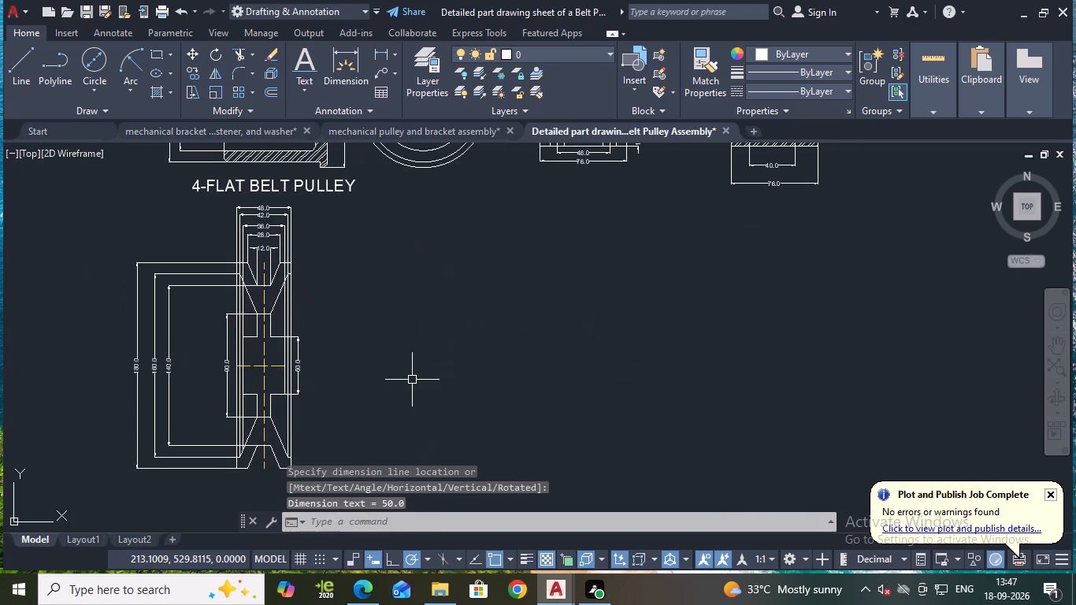
key(ctrl+s)
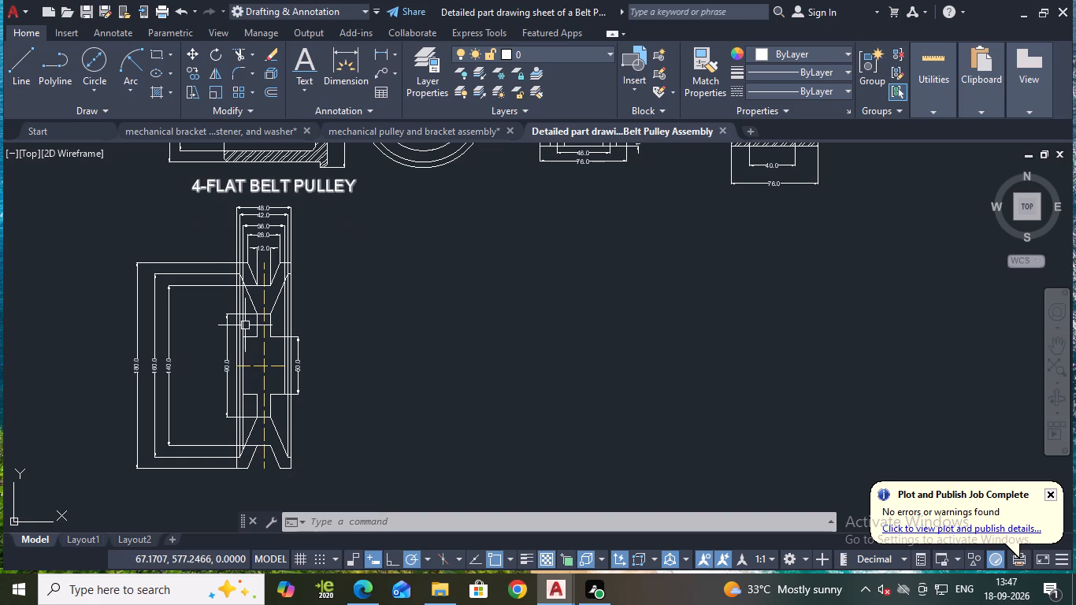
Stretch the right end of the pulley's horizontal centreline far out into the empty space beside the view.
click(277, 365)
click(281, 366)
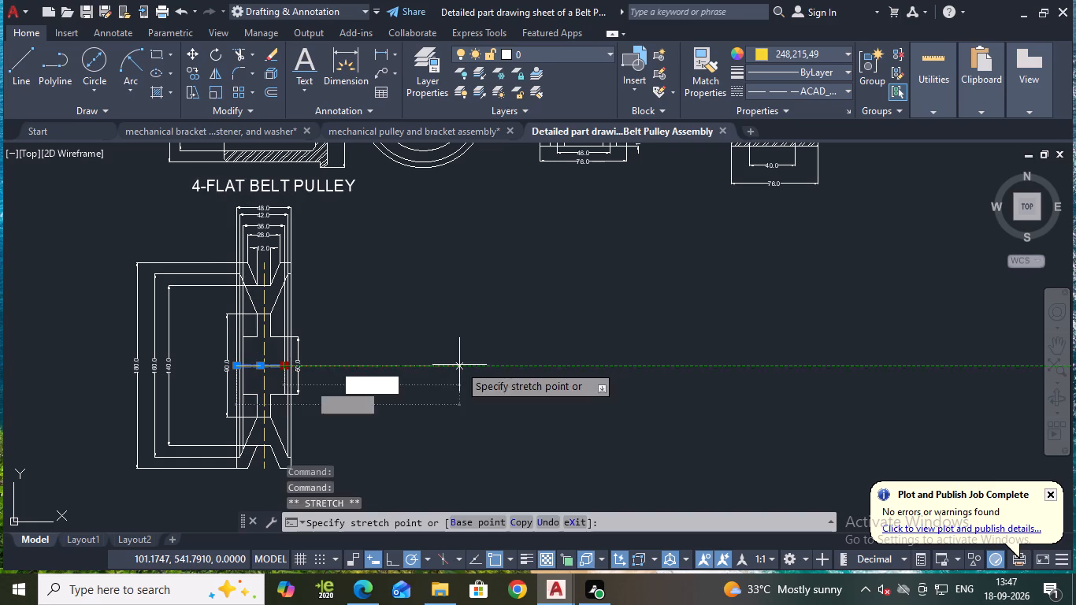
click(697, 364)
key(Escape)
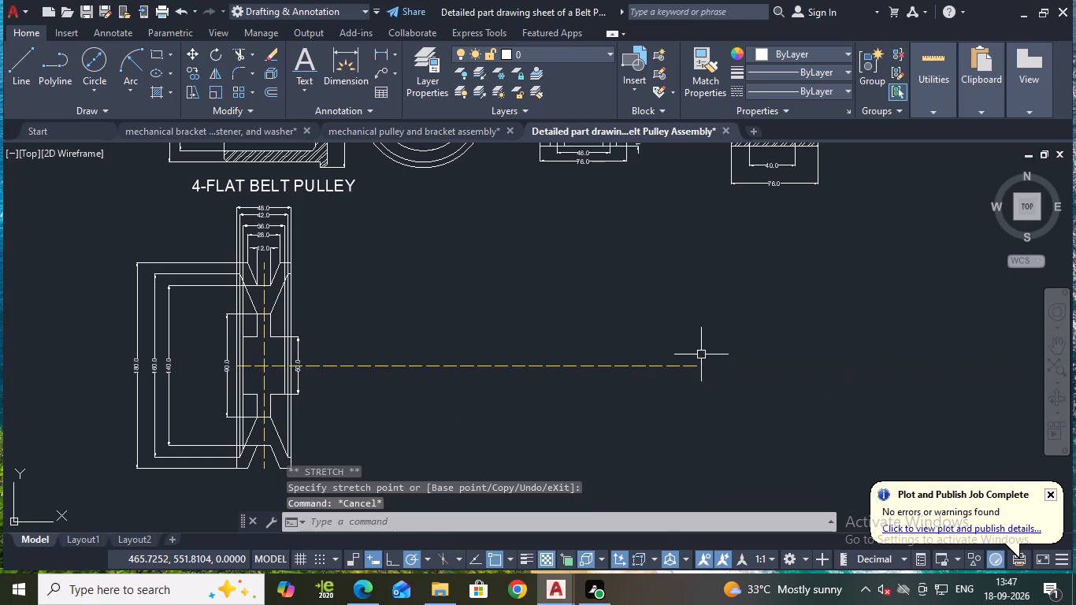
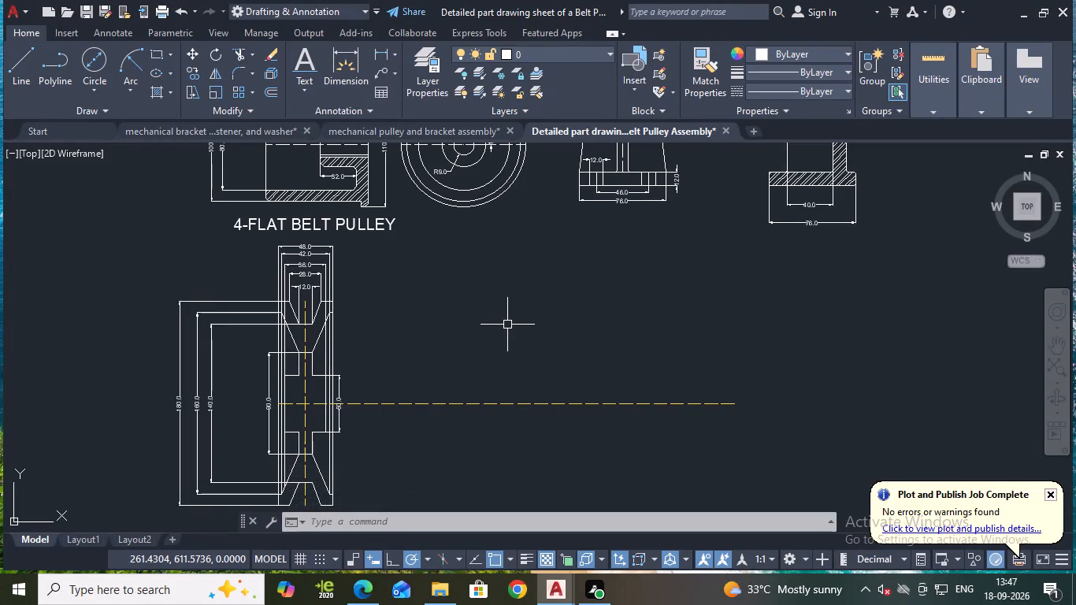
Draw a circle of diameter 180 centred on the extended centreline, in the empty space beside the V-belt pulley view.
key(Escape)
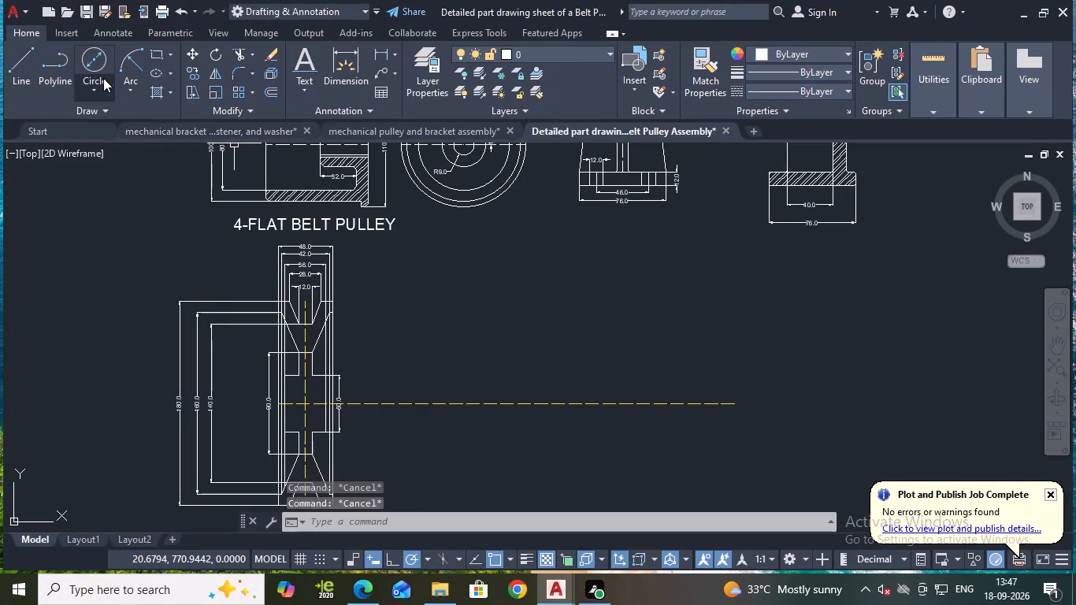
click(98, 69)
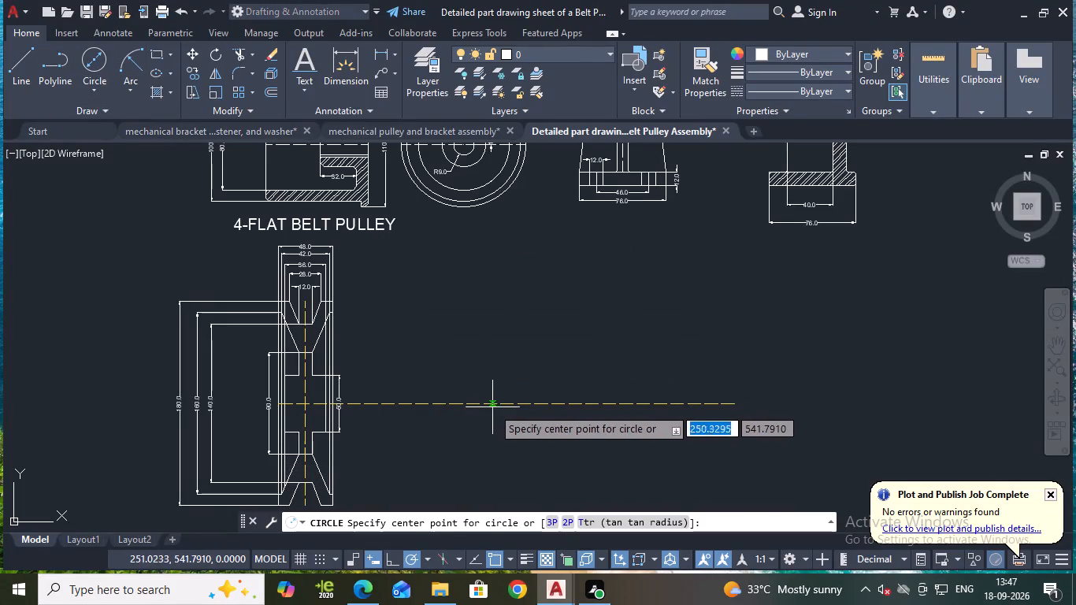
click(489, 406)
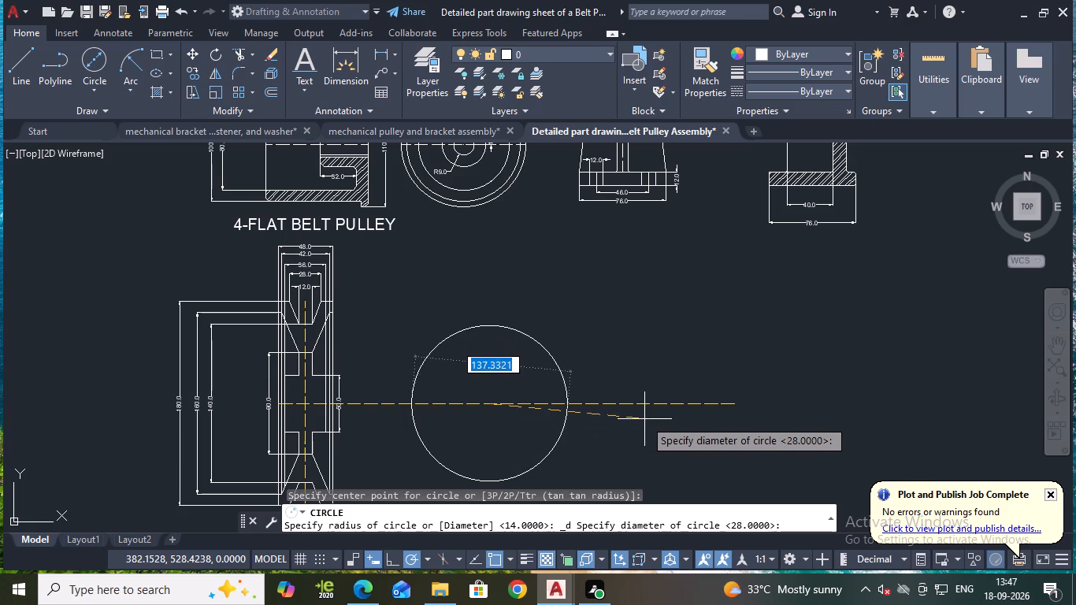
key(d)
key(Return)
text(180)
key(Return)
Draw a concentric circle of diameter 160 inside the 180 diameter circle.
middle_drag(640, 418, 626, 400)
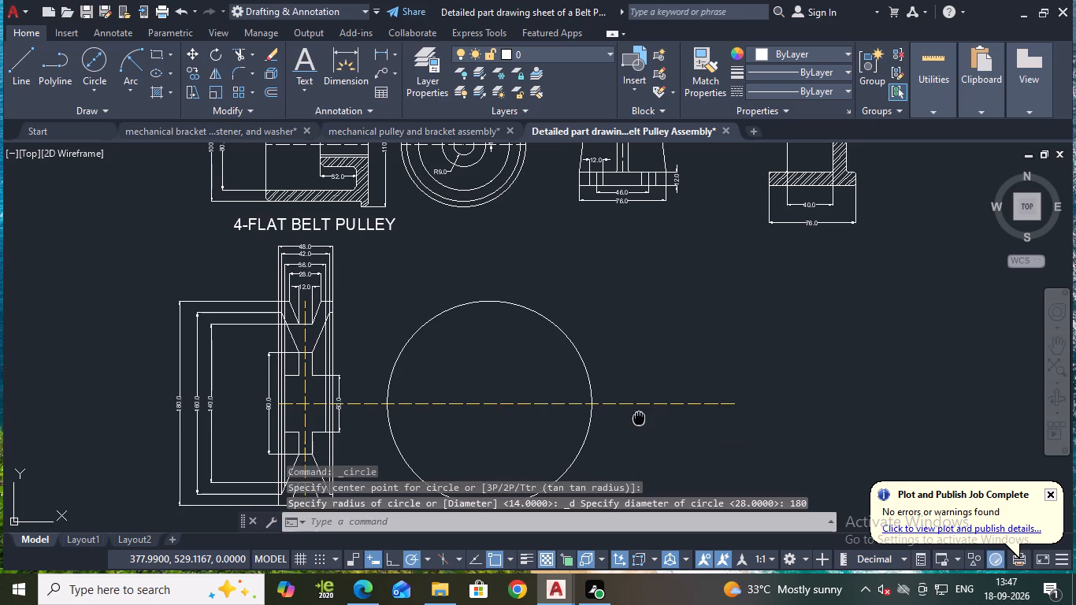
middle_drag(626, 400, 626, 369)
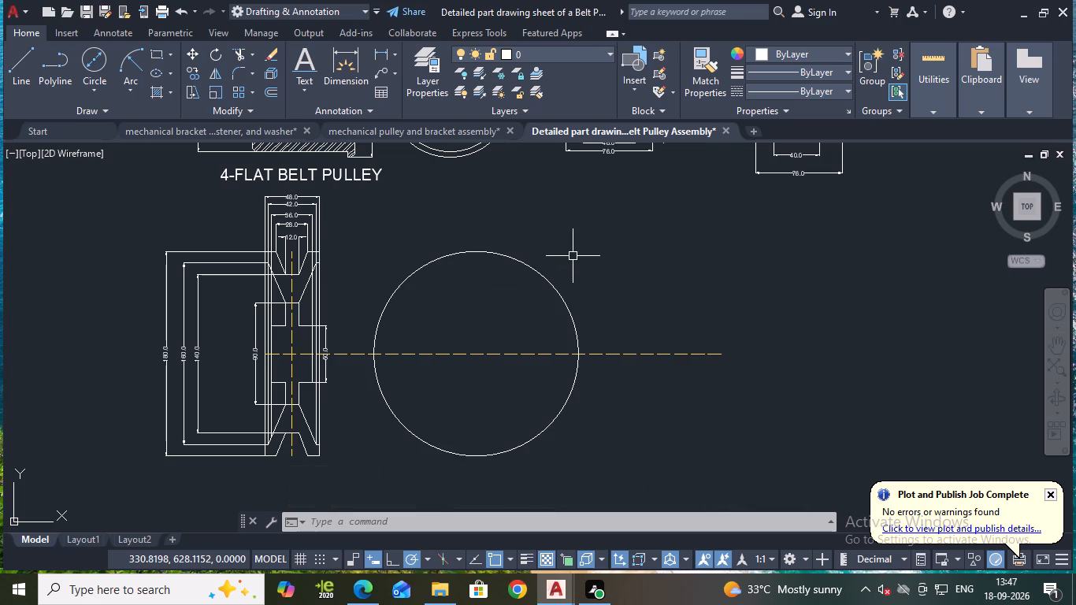
key(space)
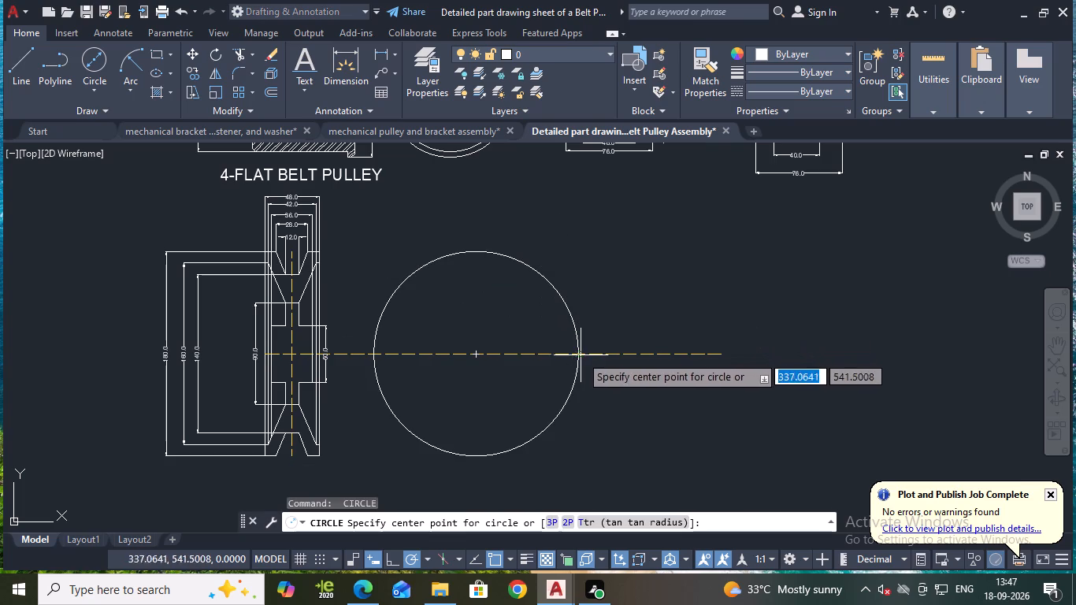
click(478, 357)
key(d)
key(Return)
text(160)
key(Return)
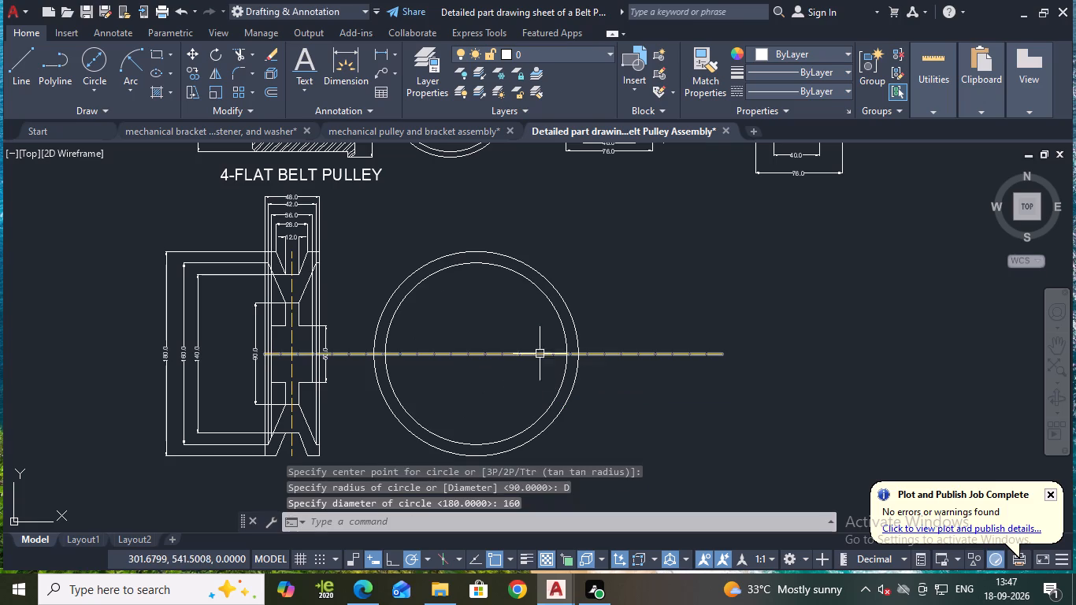
Draw a concentric hub circle of diameter 50 at the same centre.
key(space)
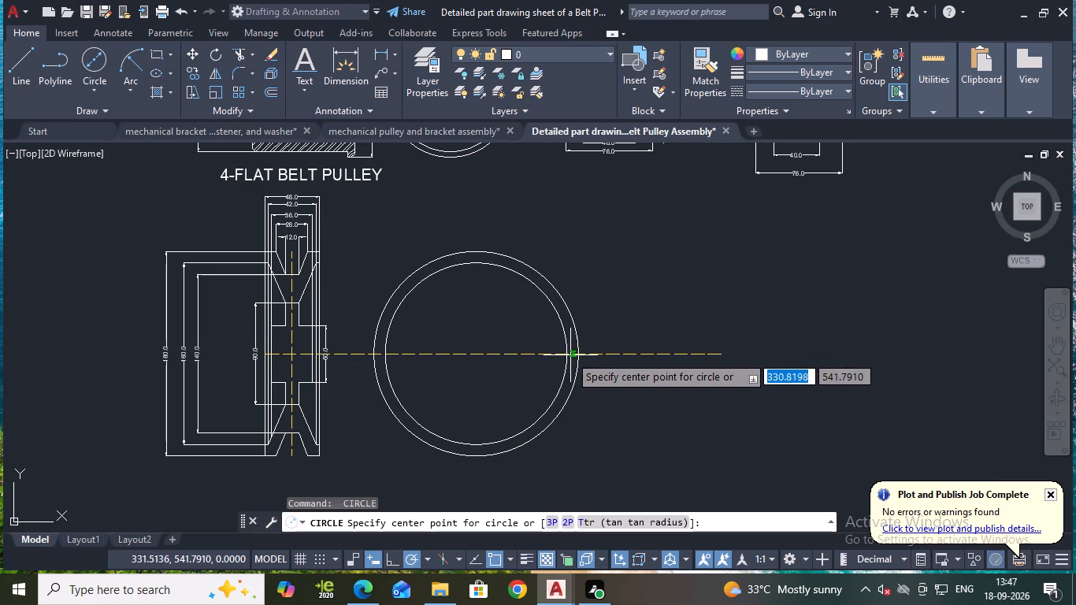
click(477, 356)
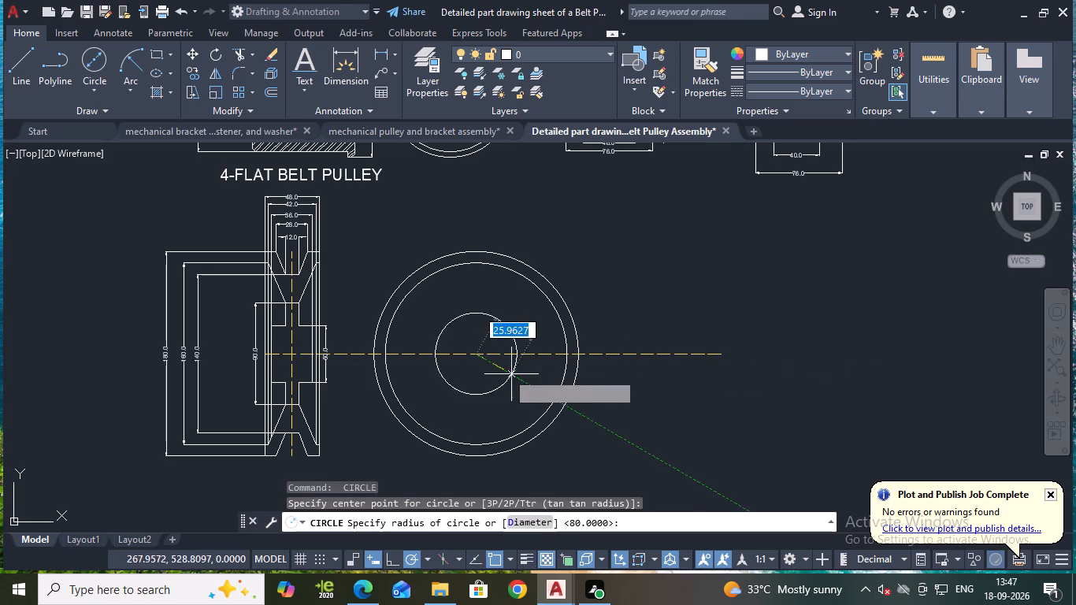
key(d)
key(Return)
text(50)
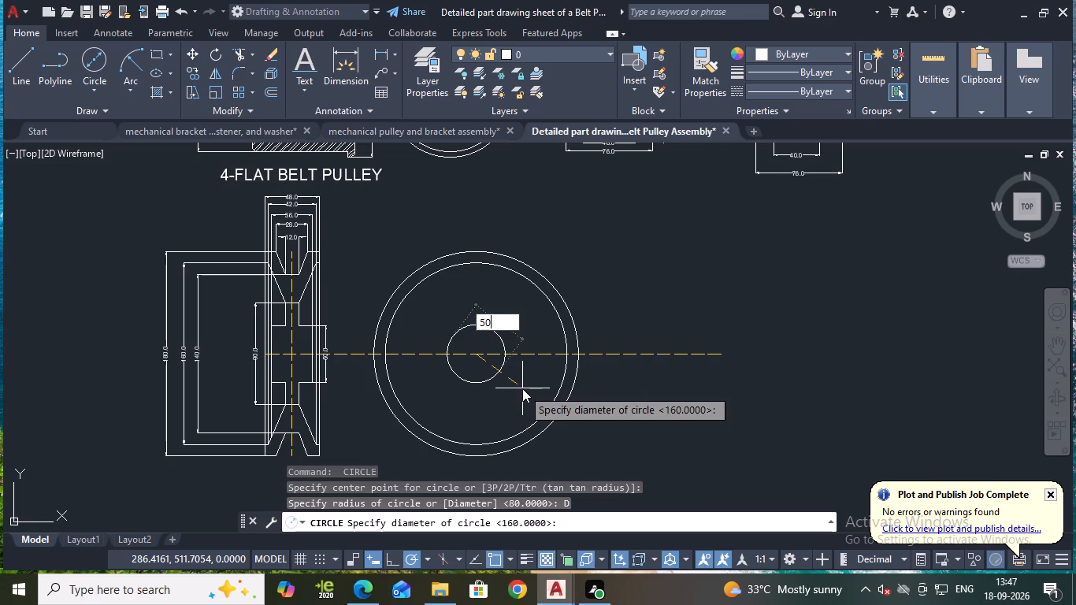
key(Return)
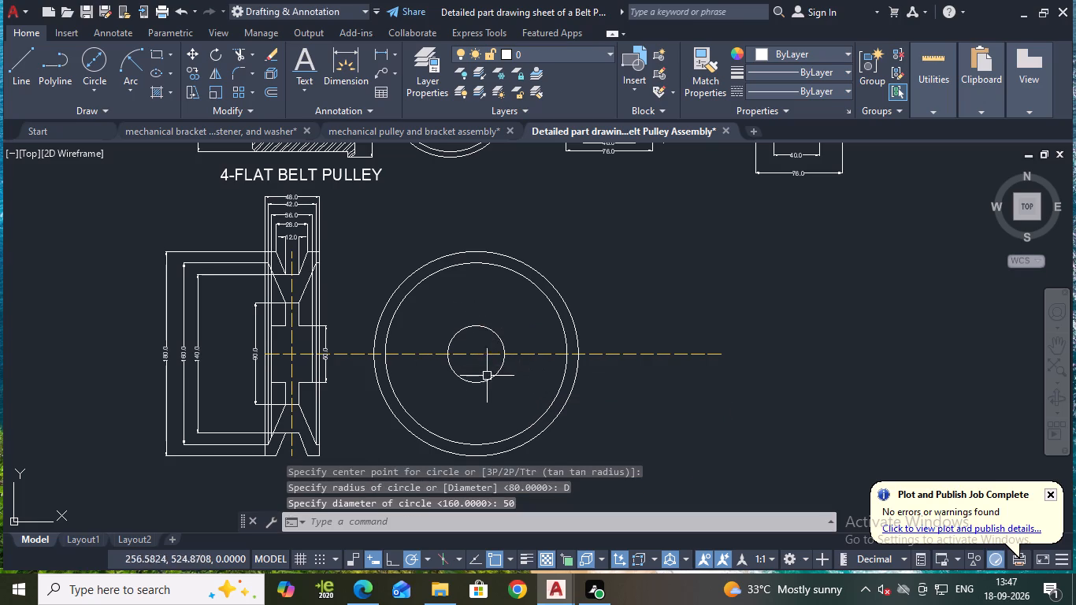
Draw a concentric circle of diameter 32 inside the 50 diameter hub circle.
scroll(484, 378, up, 2)
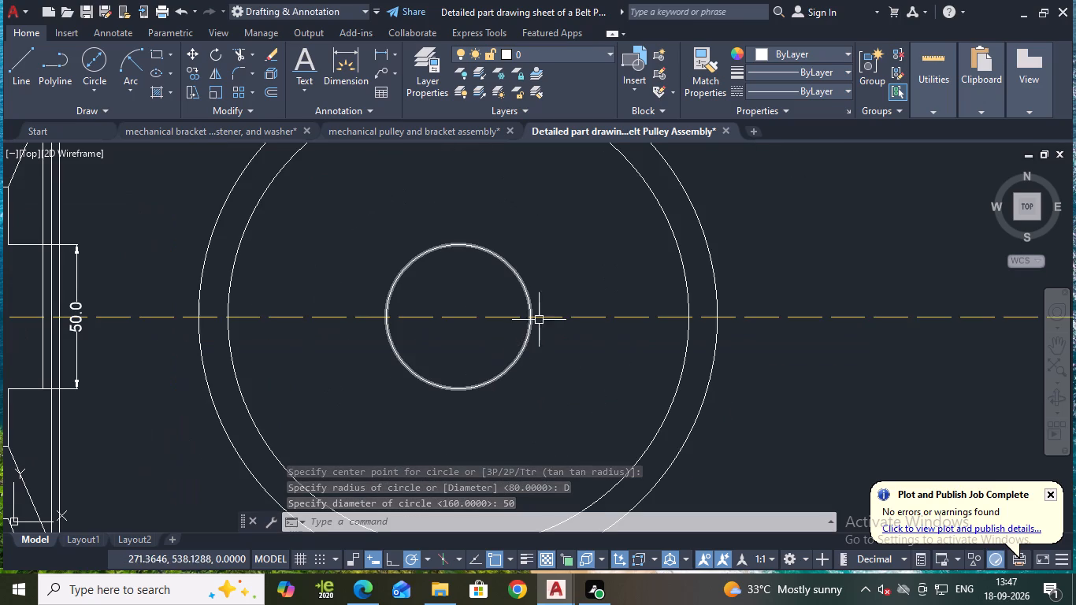
click(102, 65)
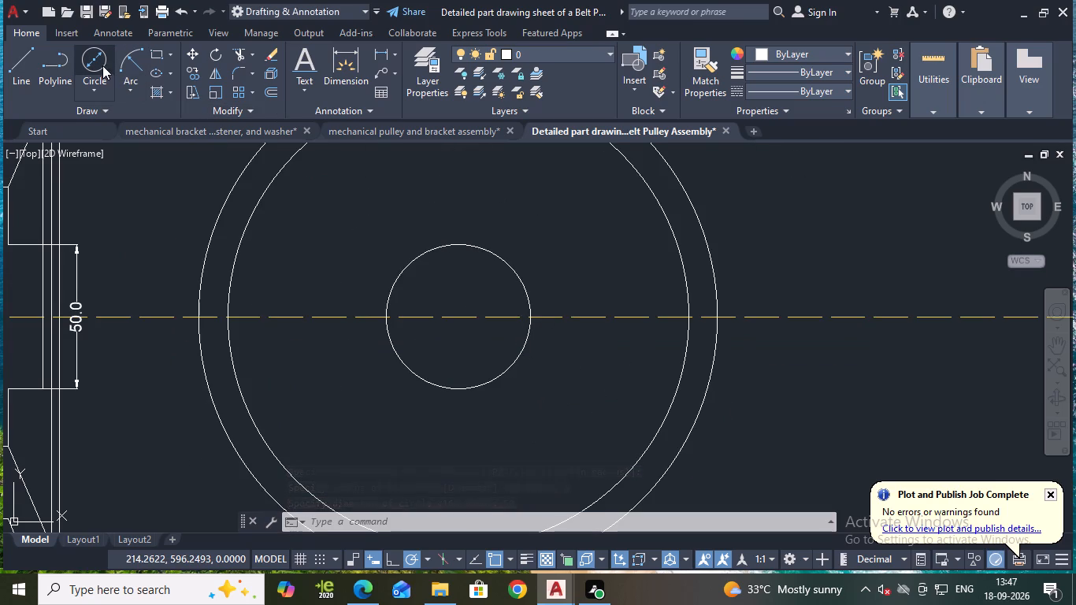
click(458, 317)
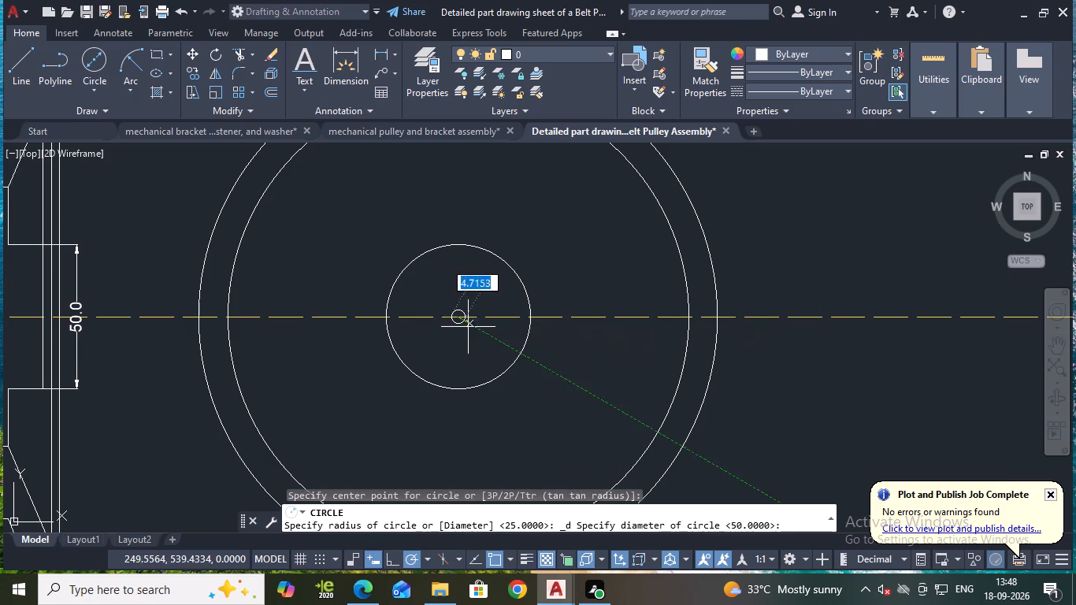
key(d)
key(Return)
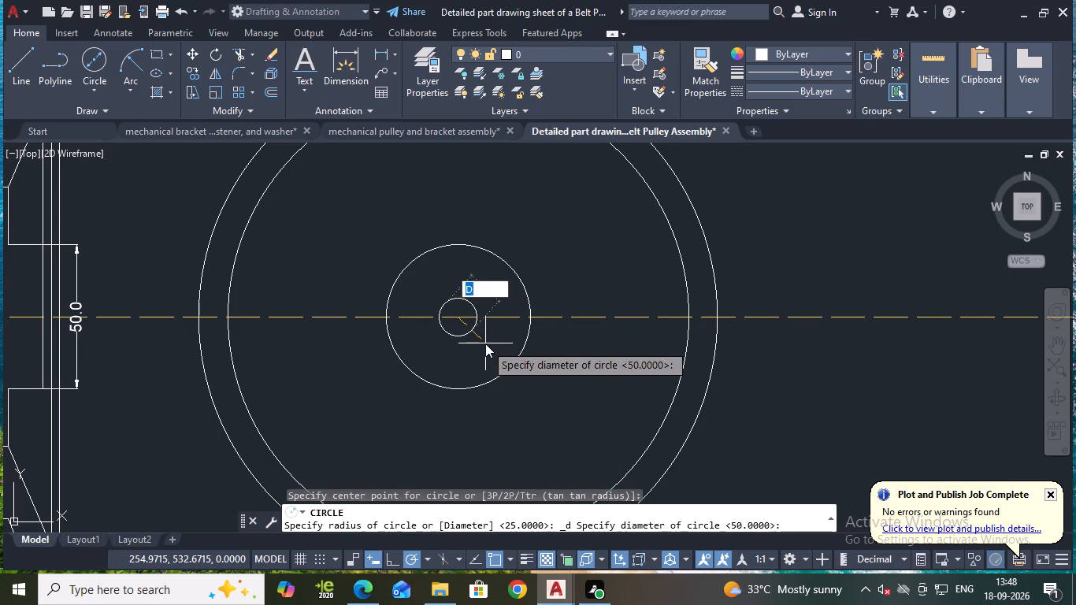
text(32)
key(Return)
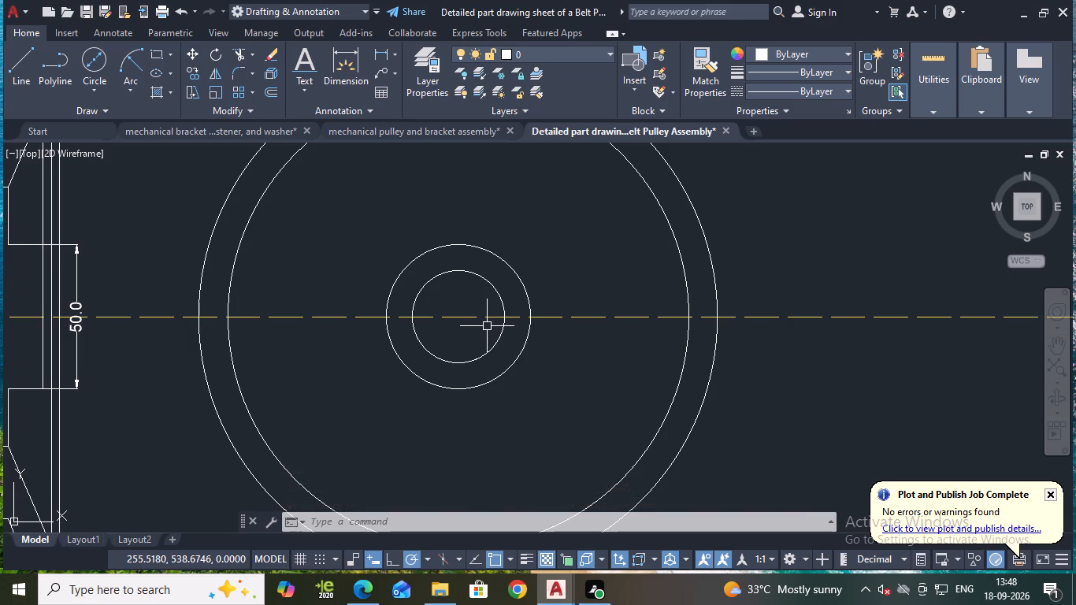
Draw a concentric circle of diameter 90 between the hub circle and the 160 diameter circle.
scroll(487, 314, down, 1)
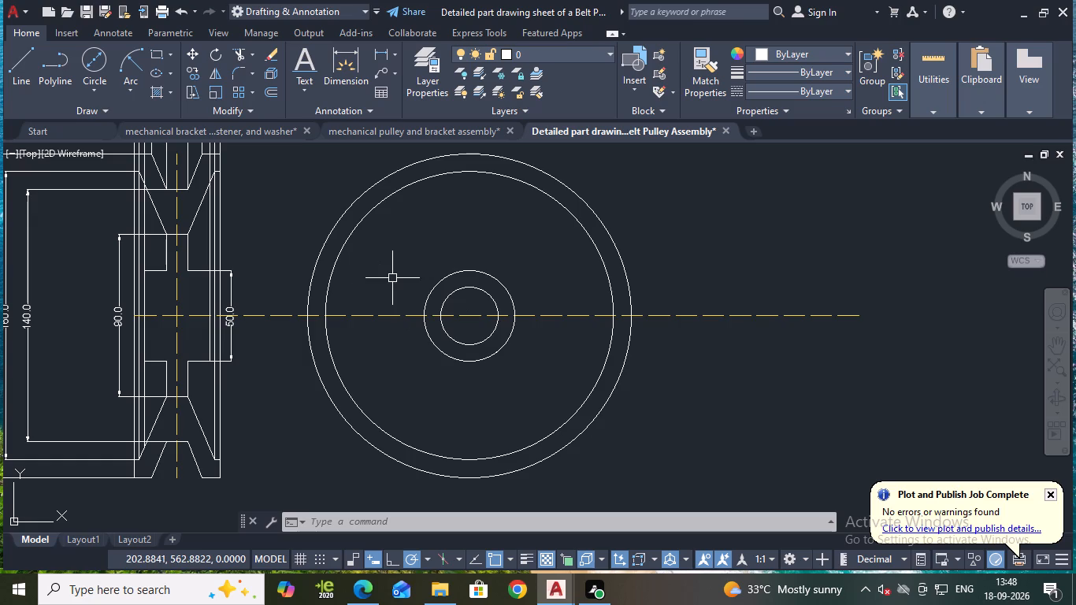
click(96, 50)
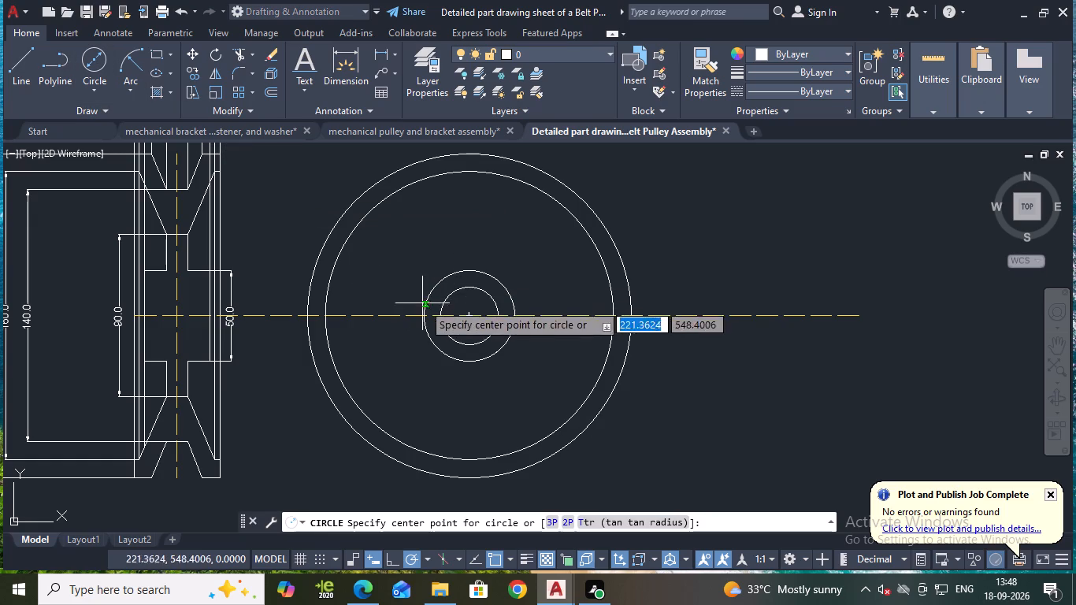
click(471, 314)
key(d)
key(Return)
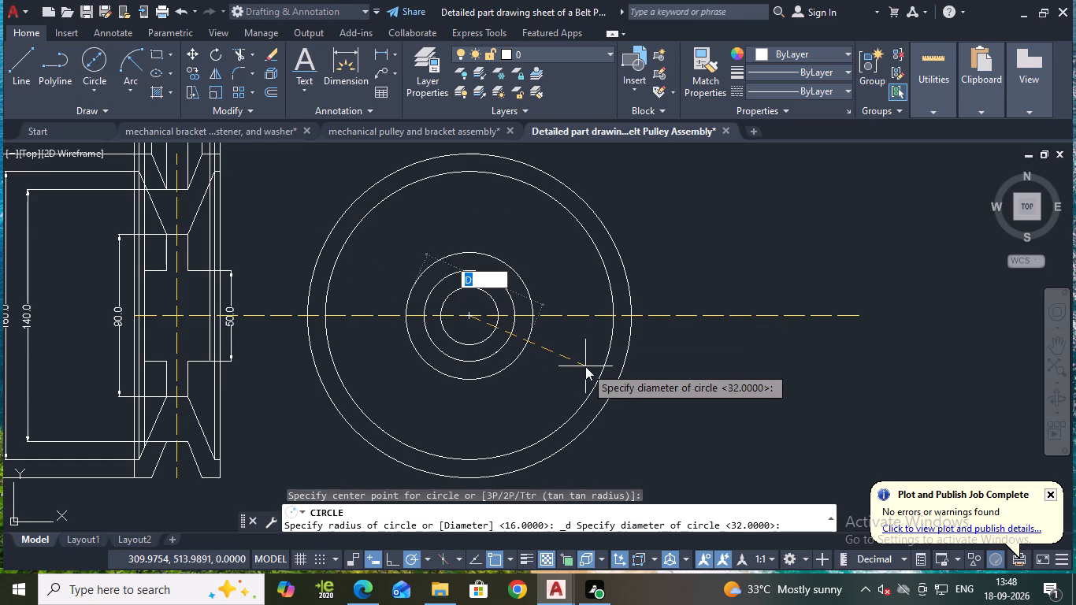
text(90)
key(Return)
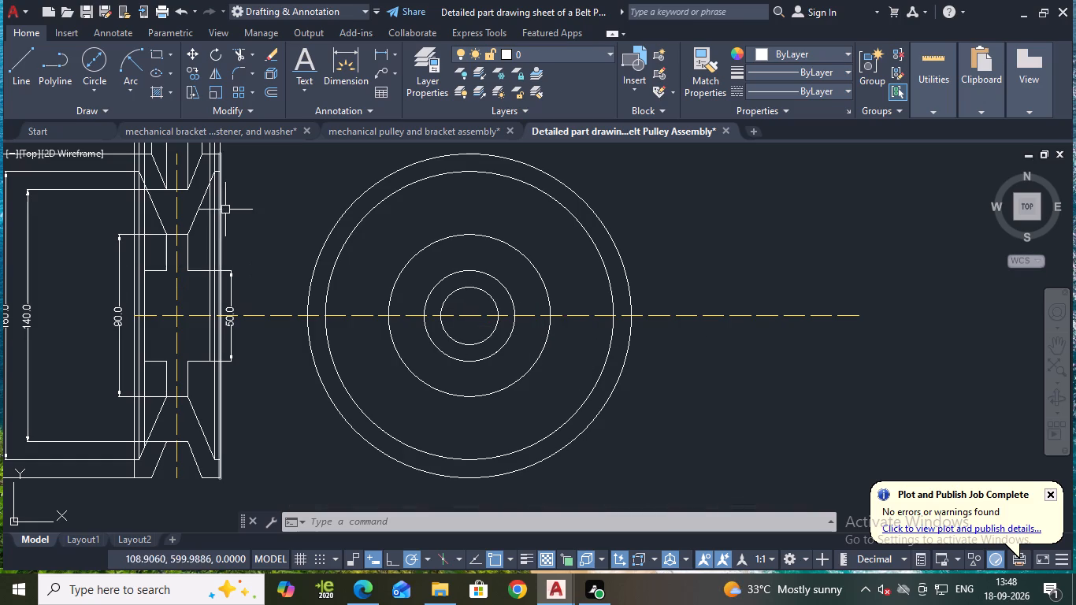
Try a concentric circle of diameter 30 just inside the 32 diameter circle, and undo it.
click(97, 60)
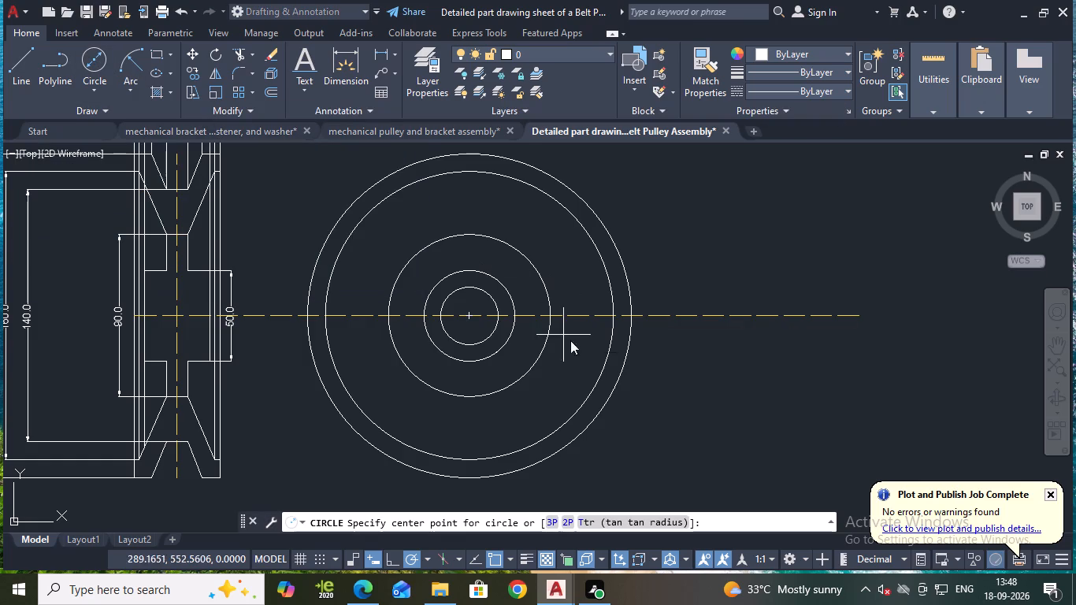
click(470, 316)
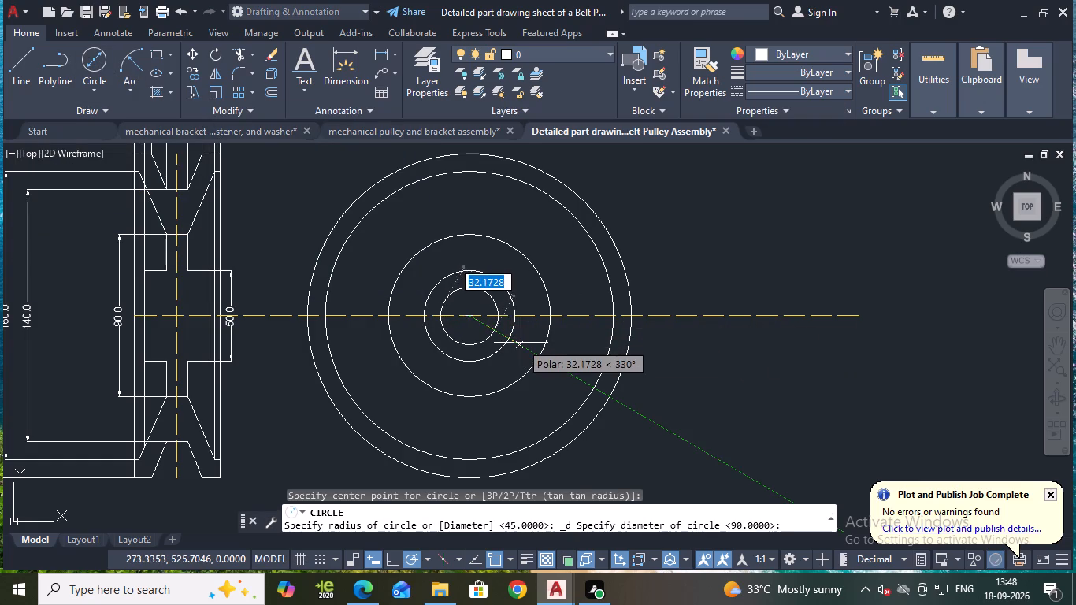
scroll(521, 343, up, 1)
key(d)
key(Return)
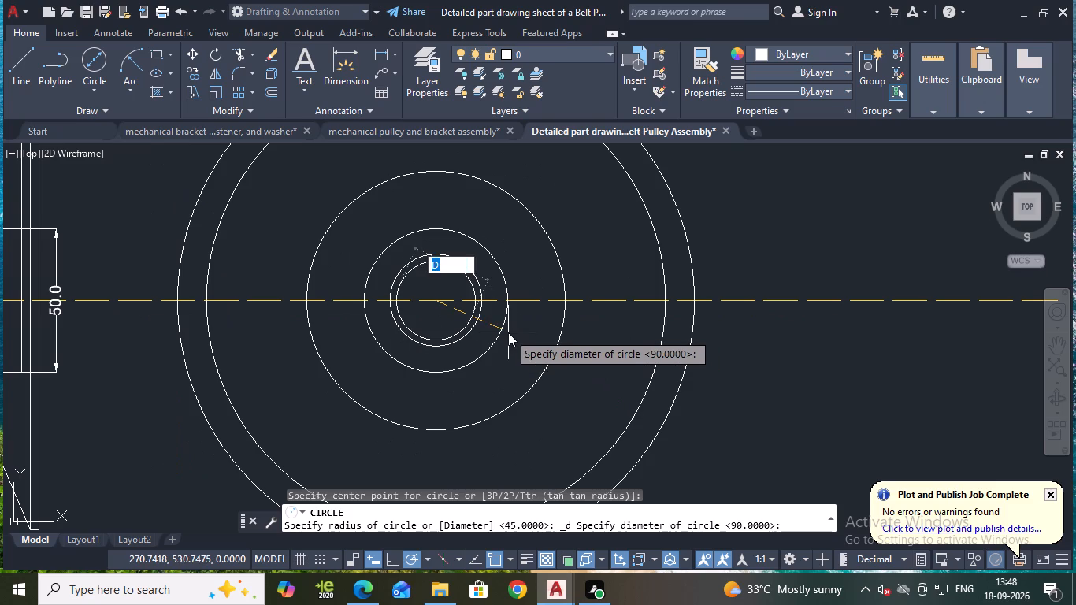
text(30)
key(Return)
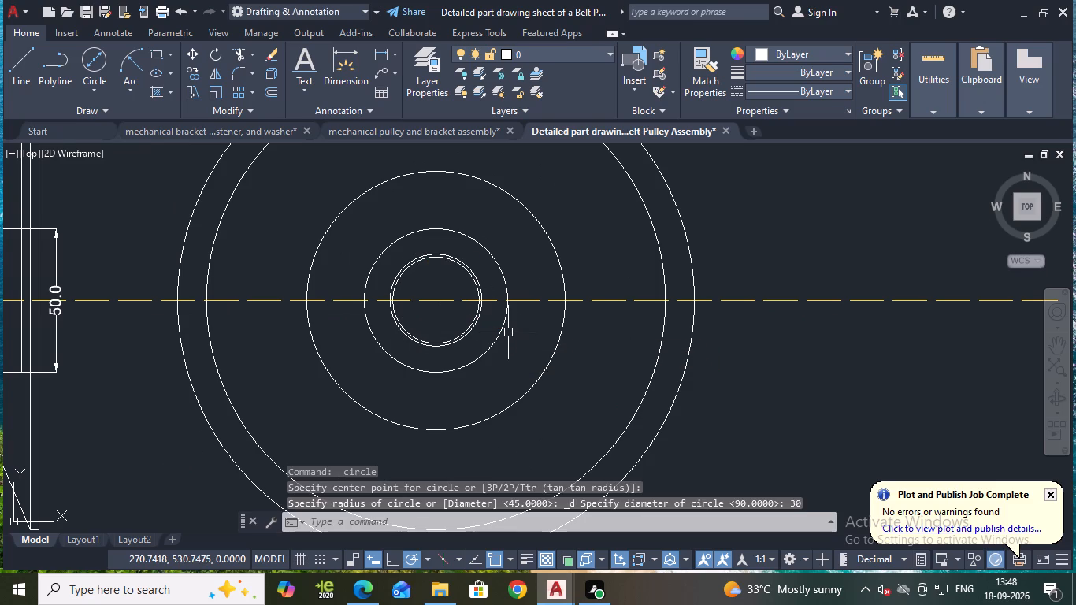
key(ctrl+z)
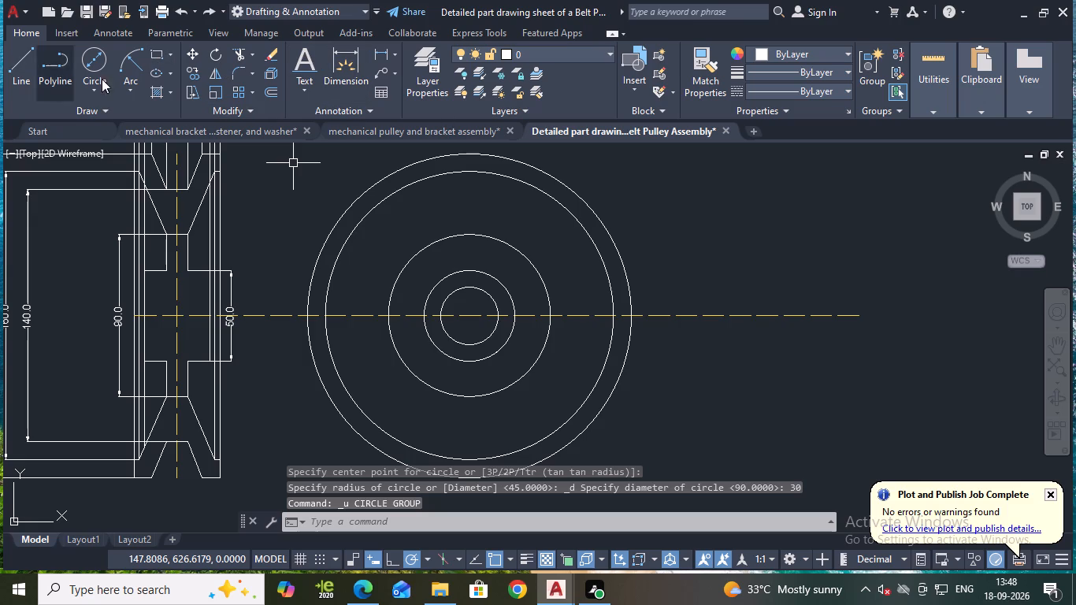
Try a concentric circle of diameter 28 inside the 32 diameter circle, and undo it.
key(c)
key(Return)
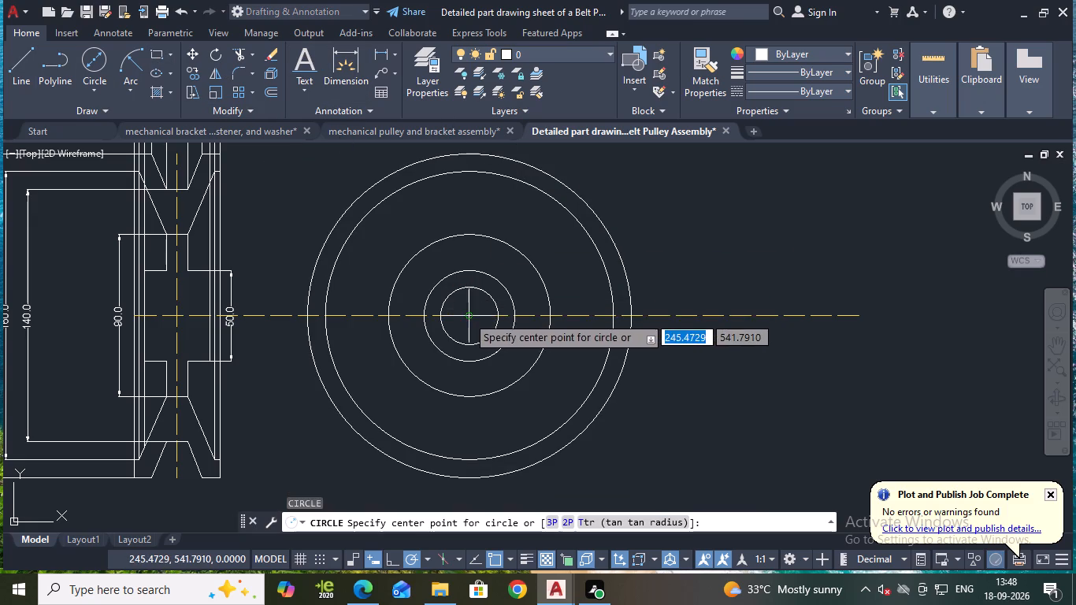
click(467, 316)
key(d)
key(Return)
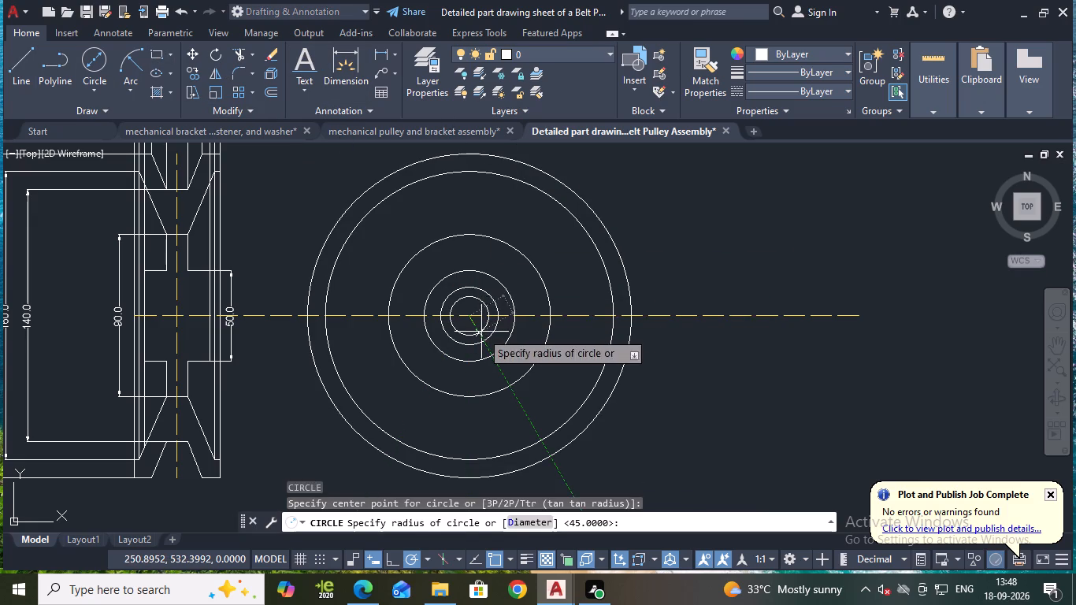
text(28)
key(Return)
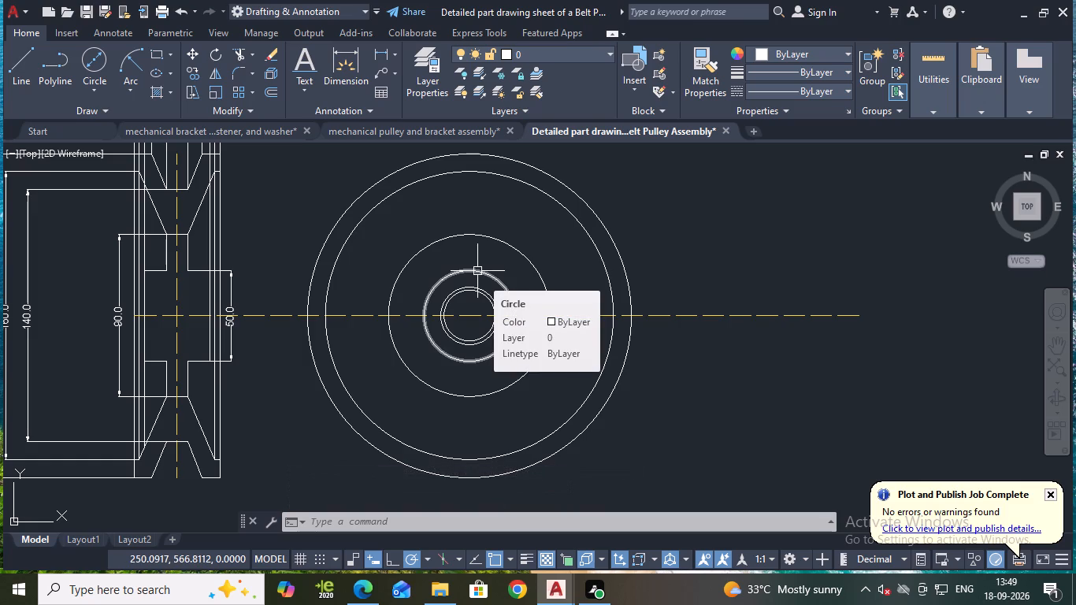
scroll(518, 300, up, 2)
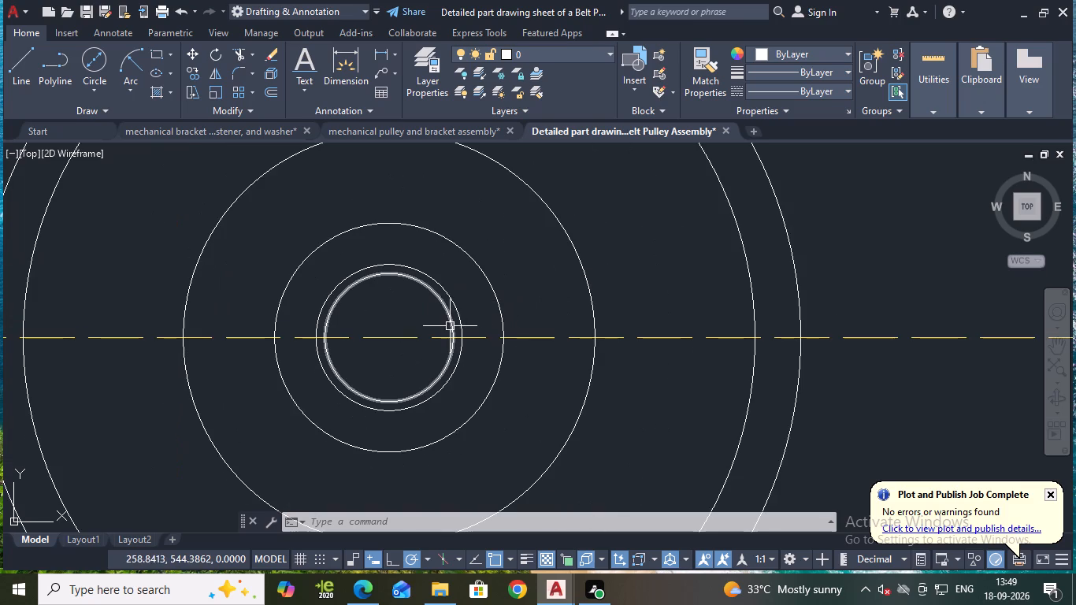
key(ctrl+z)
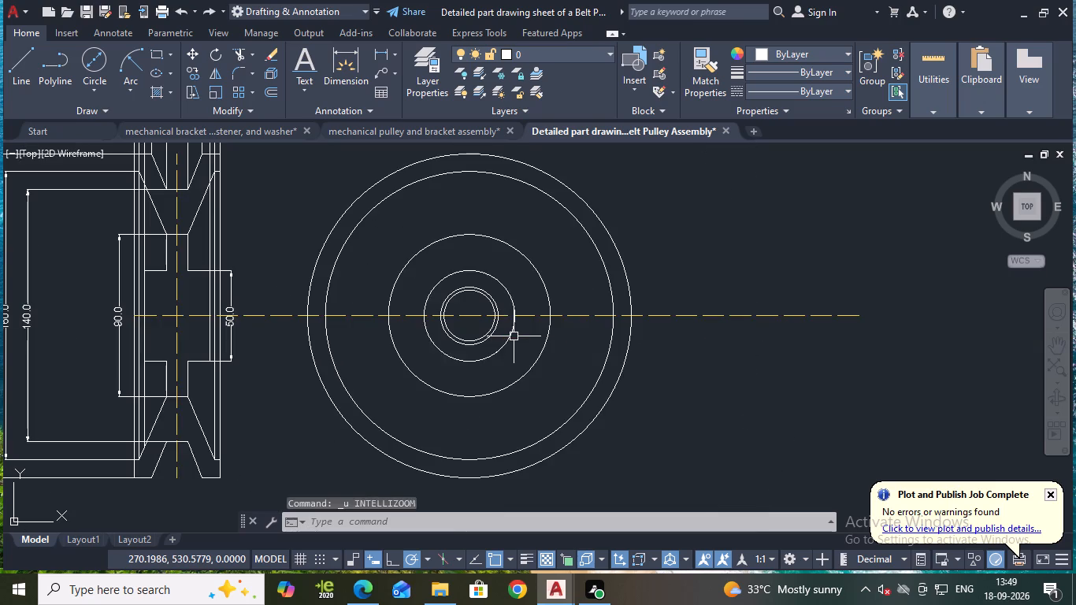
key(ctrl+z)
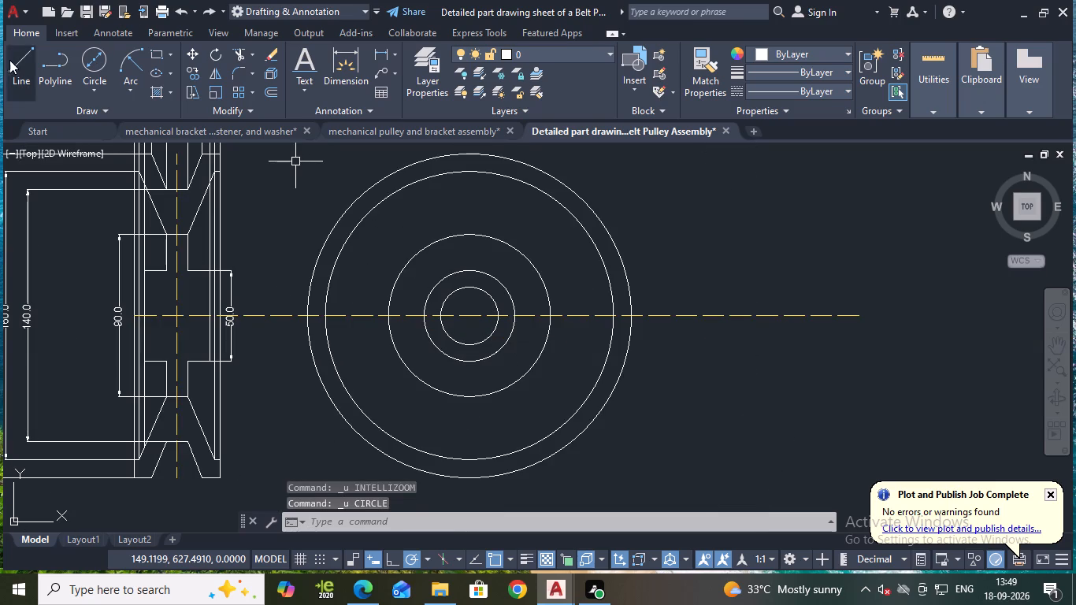
Offset the horizontal centreline upward by 17, so the copy crosses the hub just above the 32 diameter circle.
key(o)
key(Return)
key(Return)
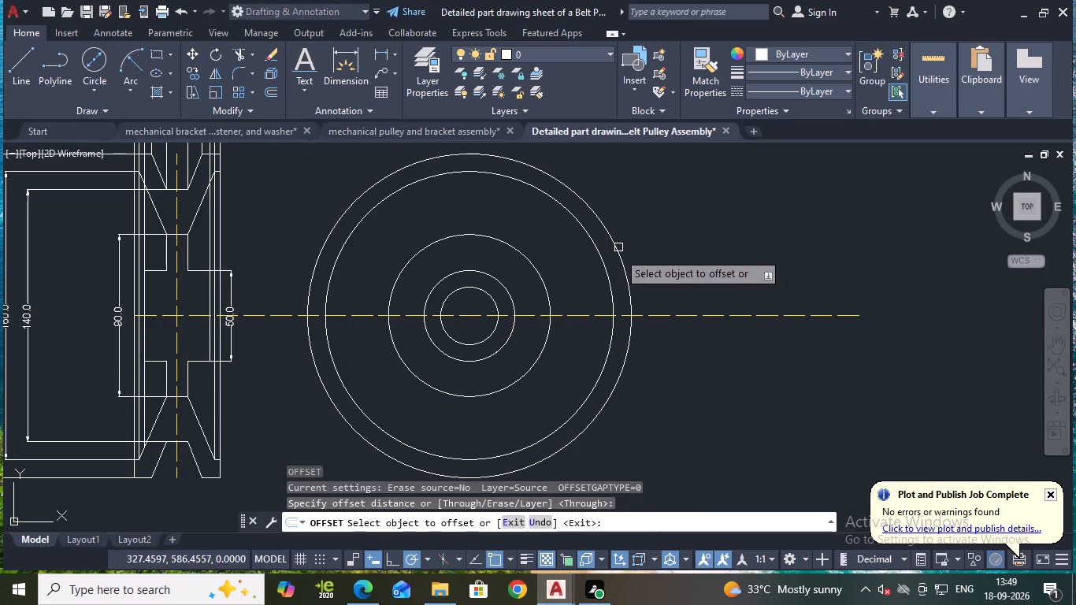
click(530, 319)
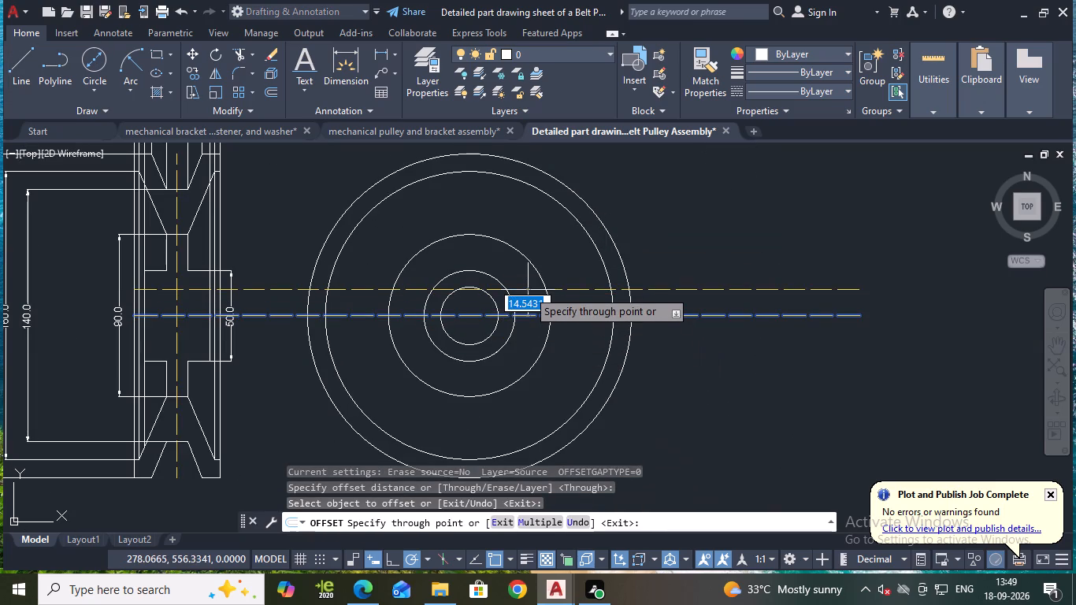
text(17)
key(Return)
scroll(506, 279, up, 1)
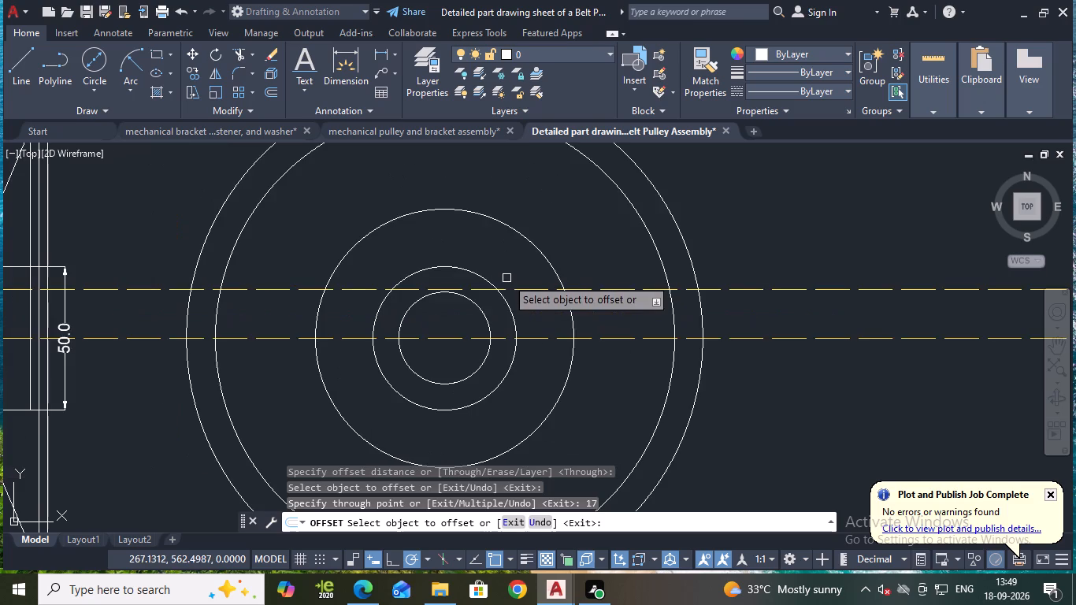
scroll(480, 302, up, 1)
middle_drag(476, 302, 471, 286)
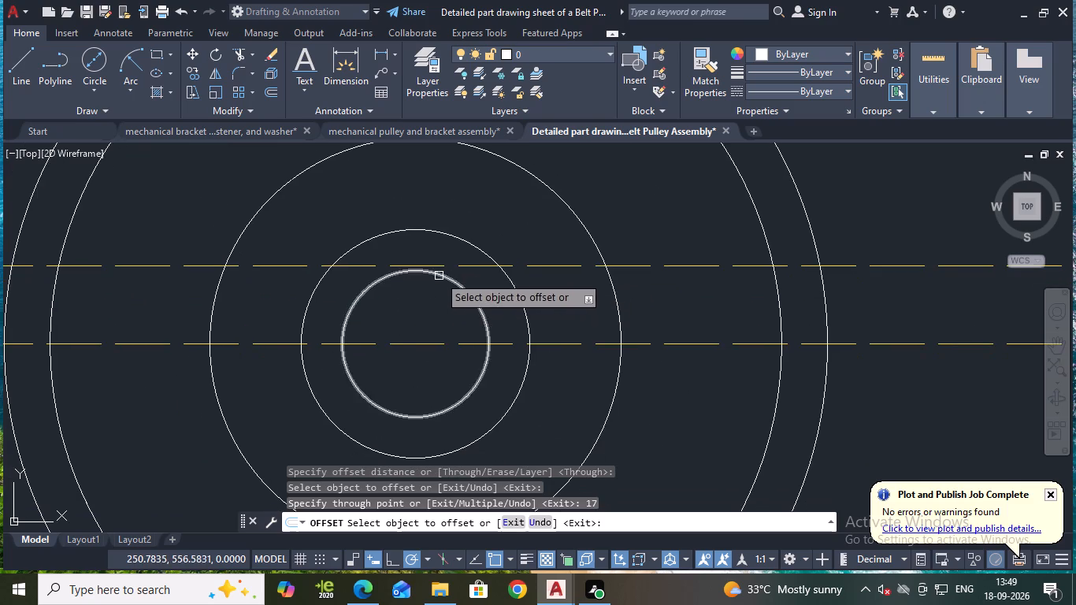
Draw a vertical line 1 long from the top of the 32 diameter circle up to the offset centreline.
key(Escape)
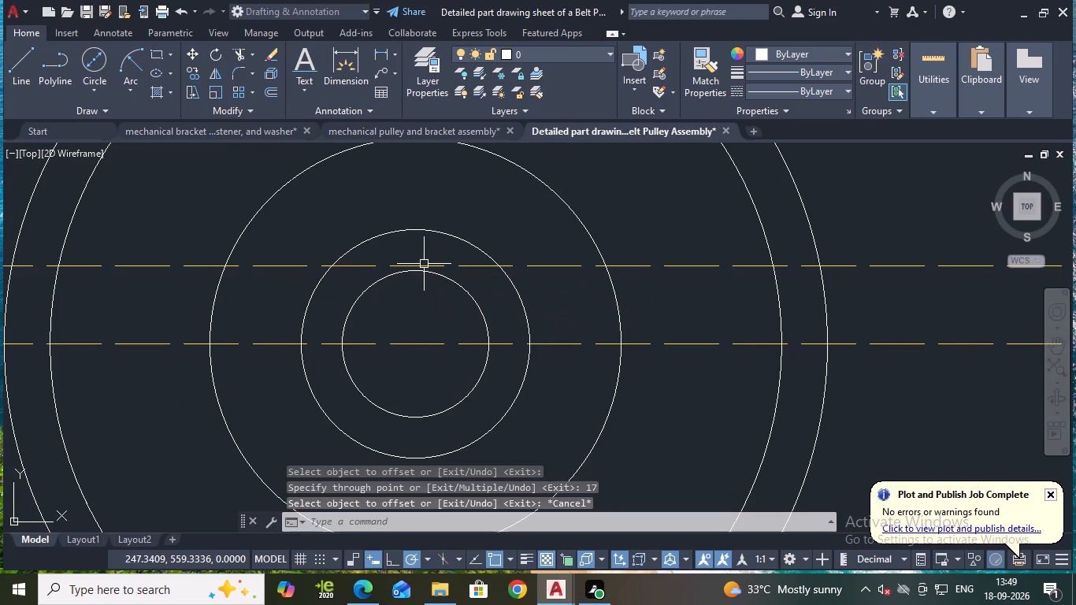
click(10, 61)
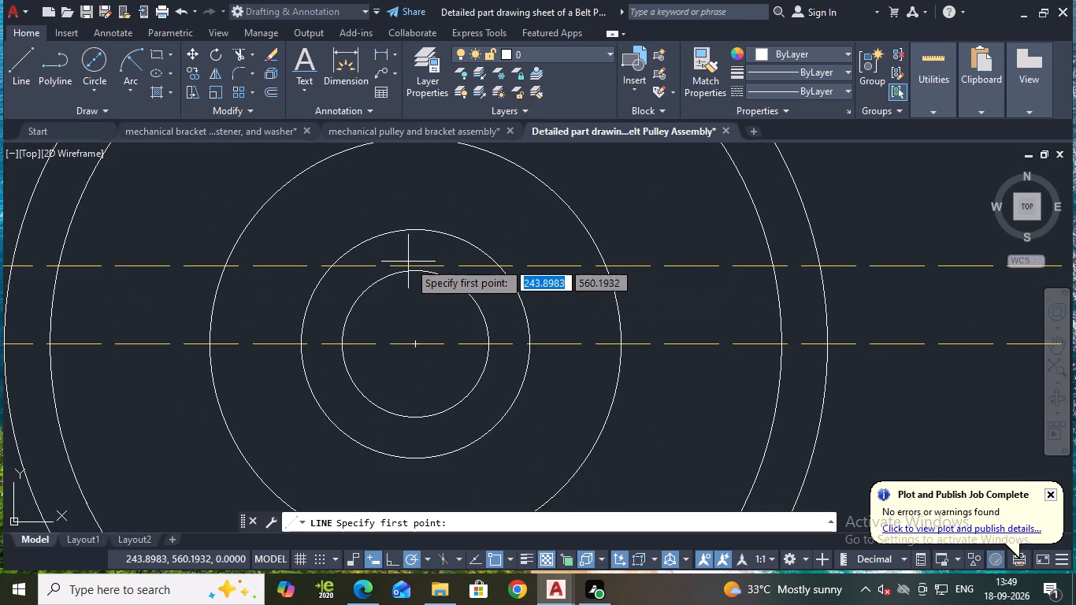
click(414, 269)
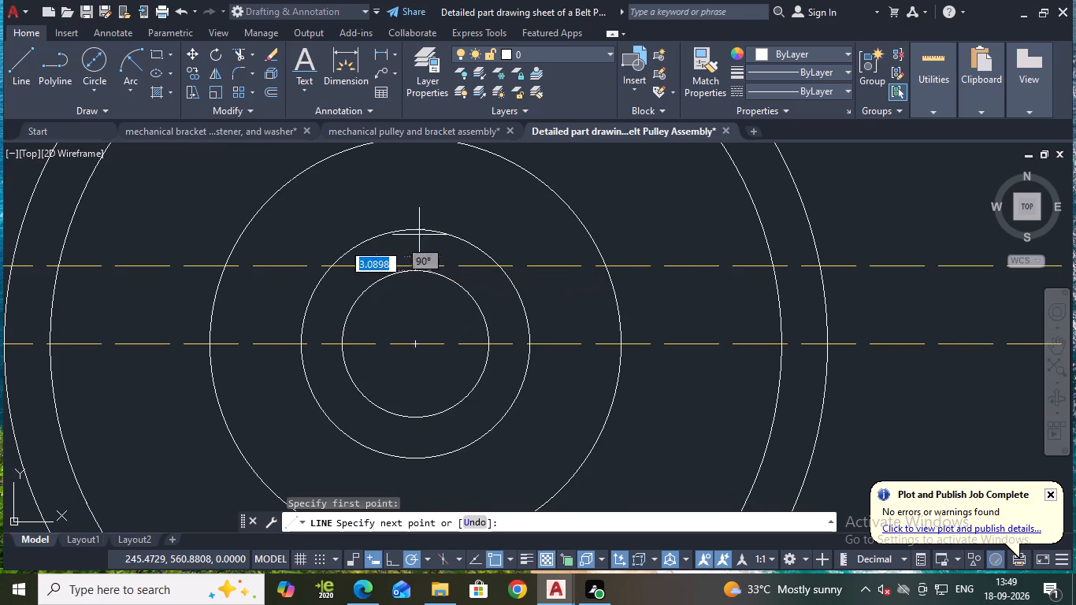
scroll(416, 251, up, 3)
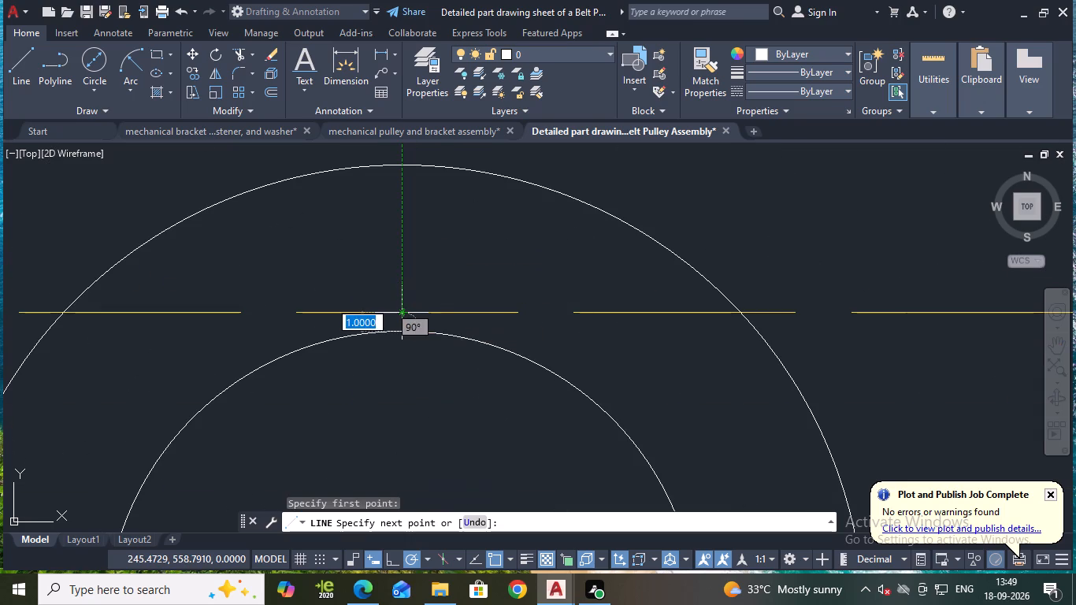
click(402, 310)
key(Escape)
Offset the short vertical line by 2 to each side to make the keyway's side lines.
key(o)
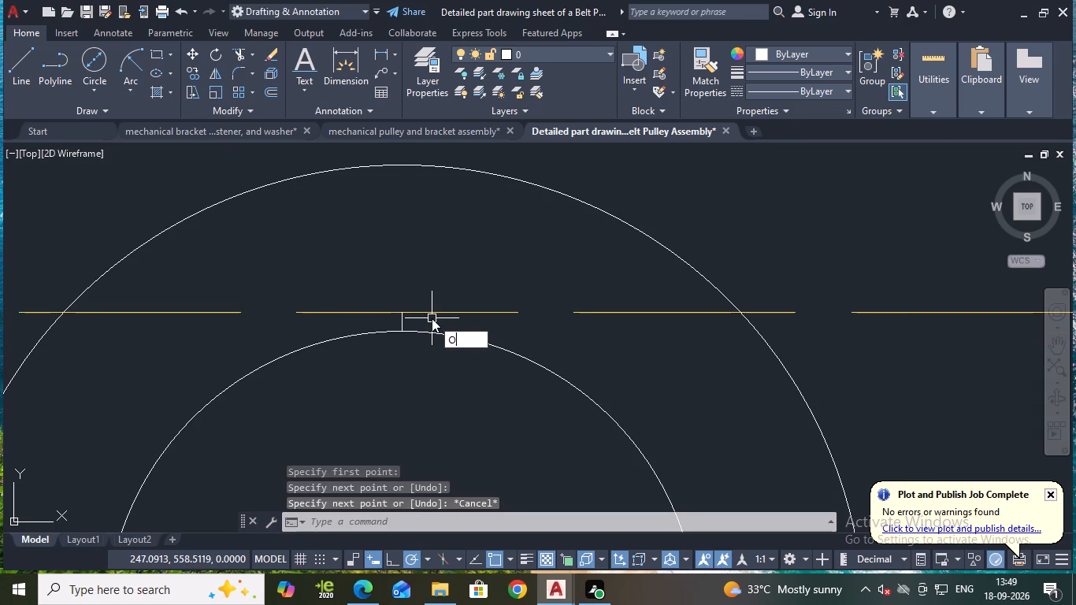
key(Return)
key(Return)
click(401, 322)
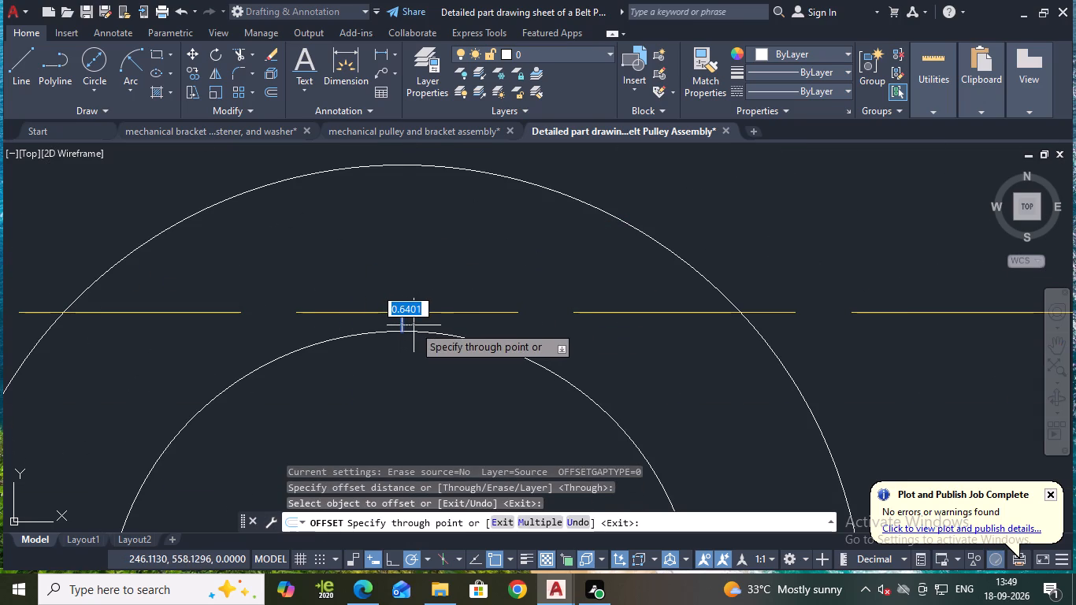
key(2)
key(Return)
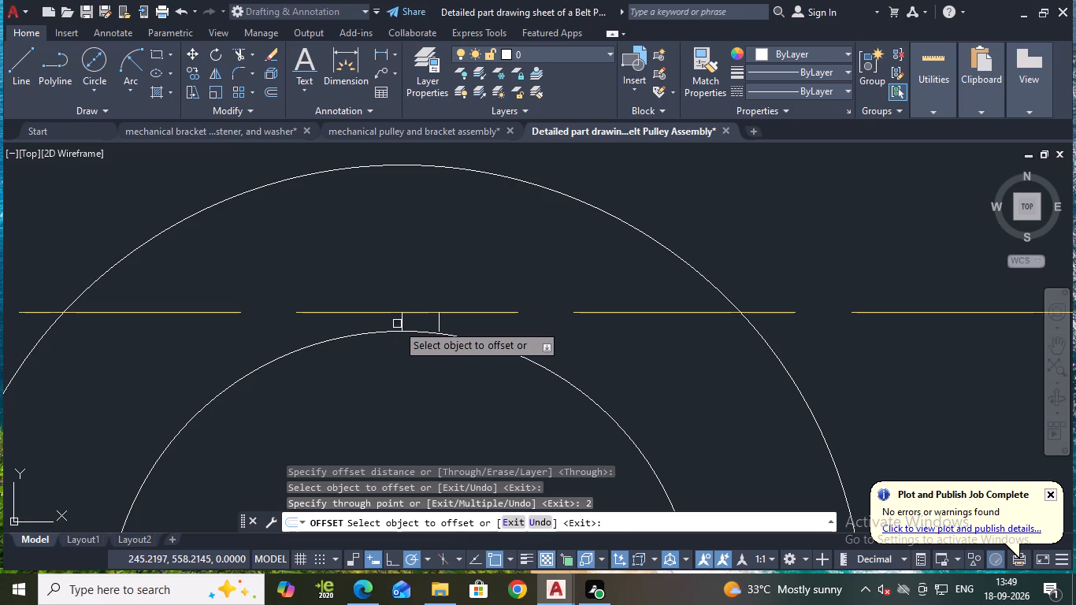
click(402, 326)
key(2)
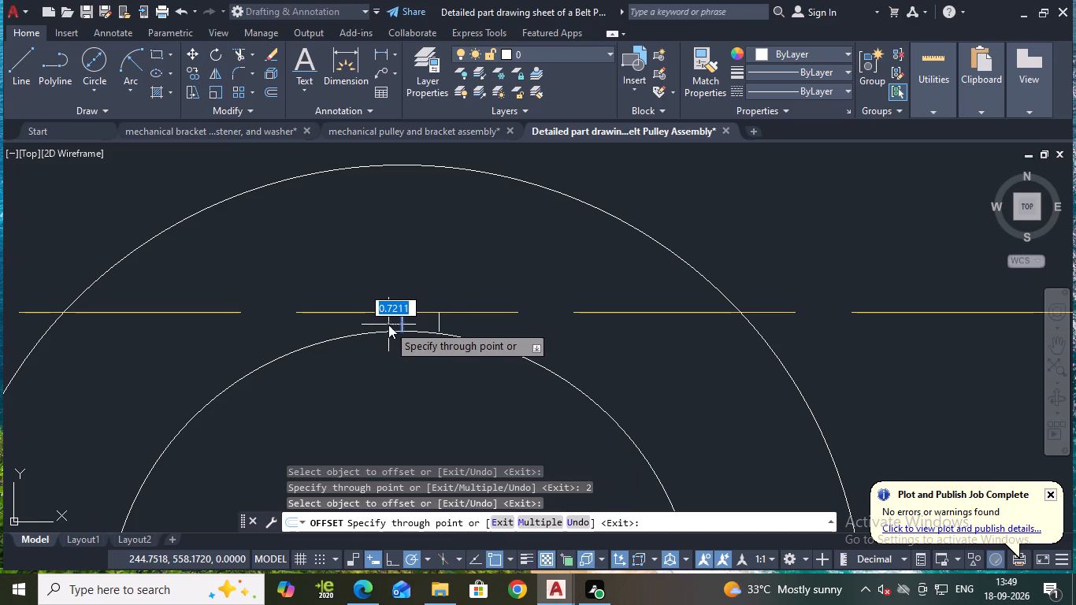
key(Return)
key(Escape)
Stretch the lower ends of both keyway side lines downward past the 32 diameter circle.
scroll(388, 332, up, 1)
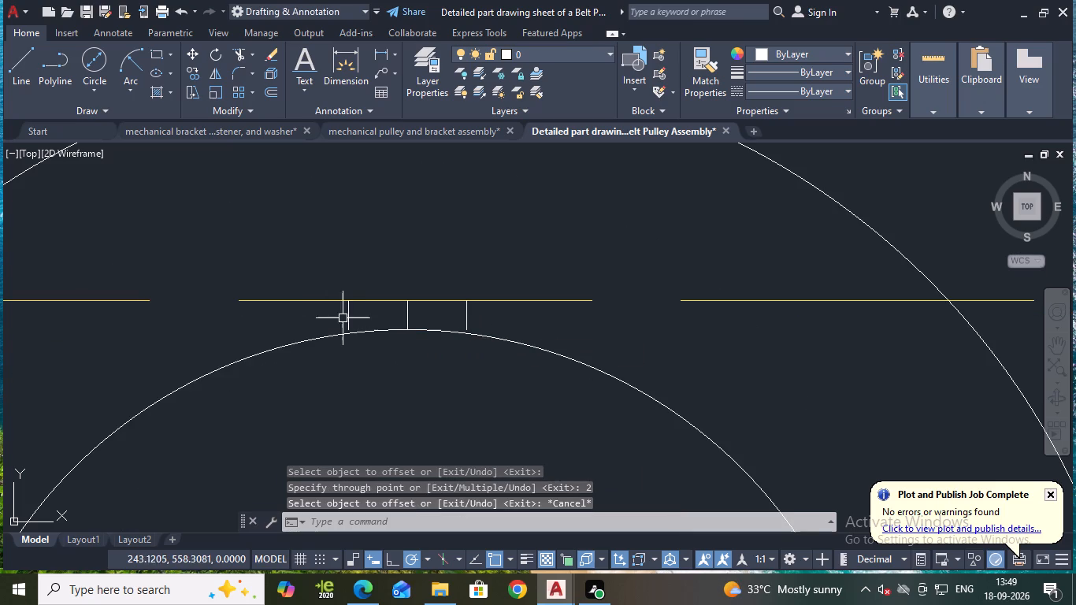
click(347, 320)
click(347, 328)
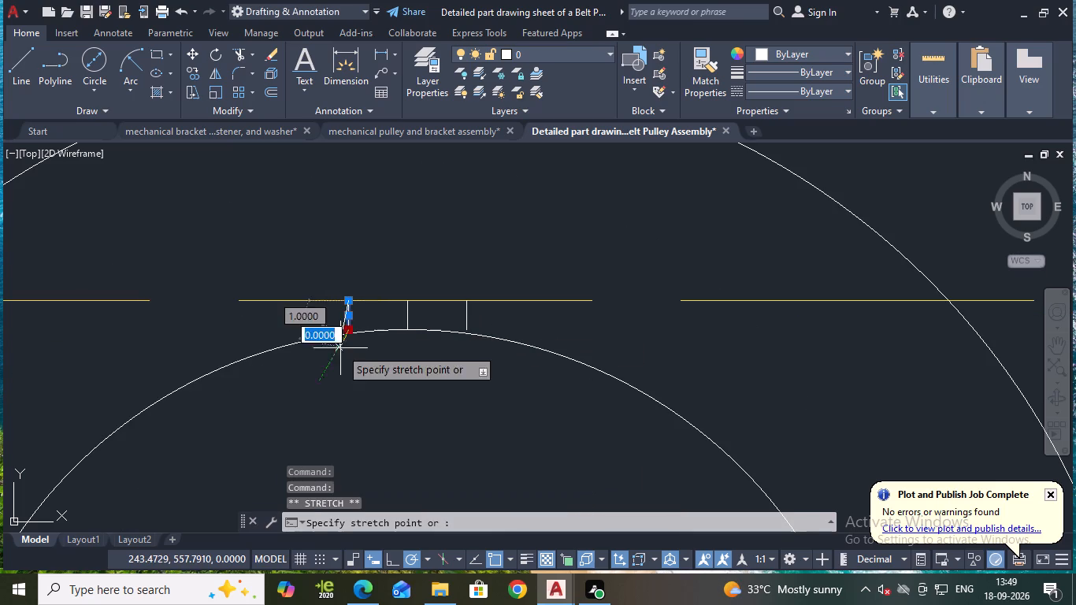
click(349, 372)
key(Escape)
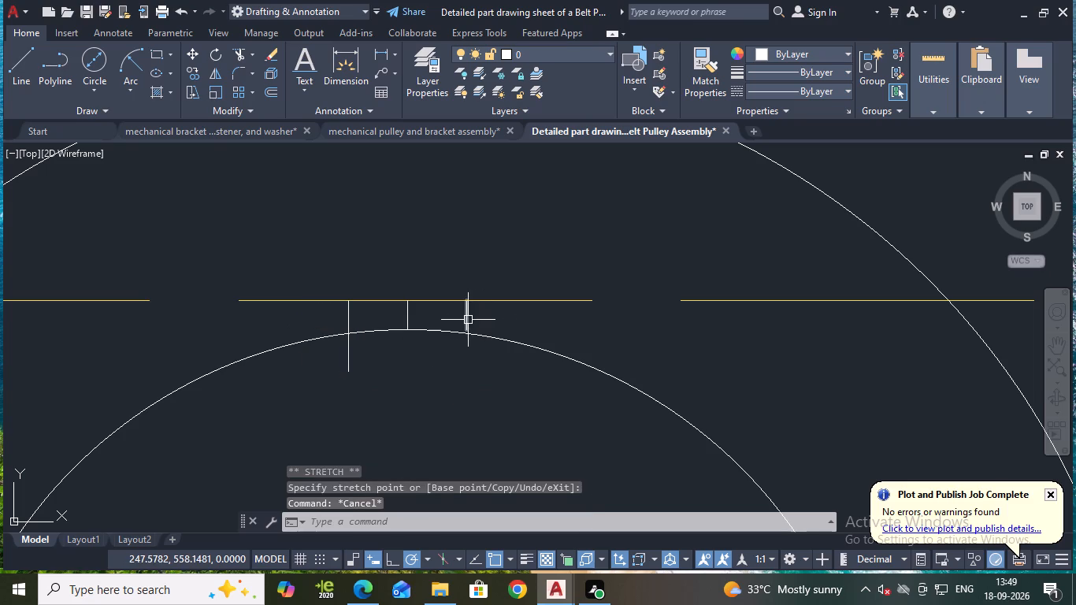
click(468, 320)
click(467, 336)
key(Escape)
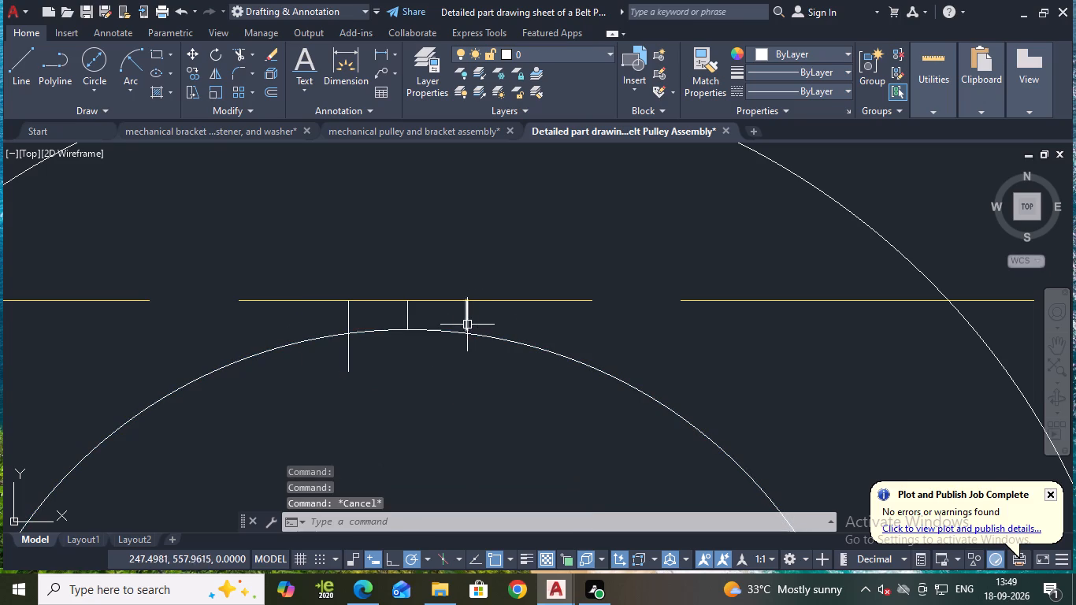
click(467, 325)
click(466, 333)
click(466, 364)
key(Escape)
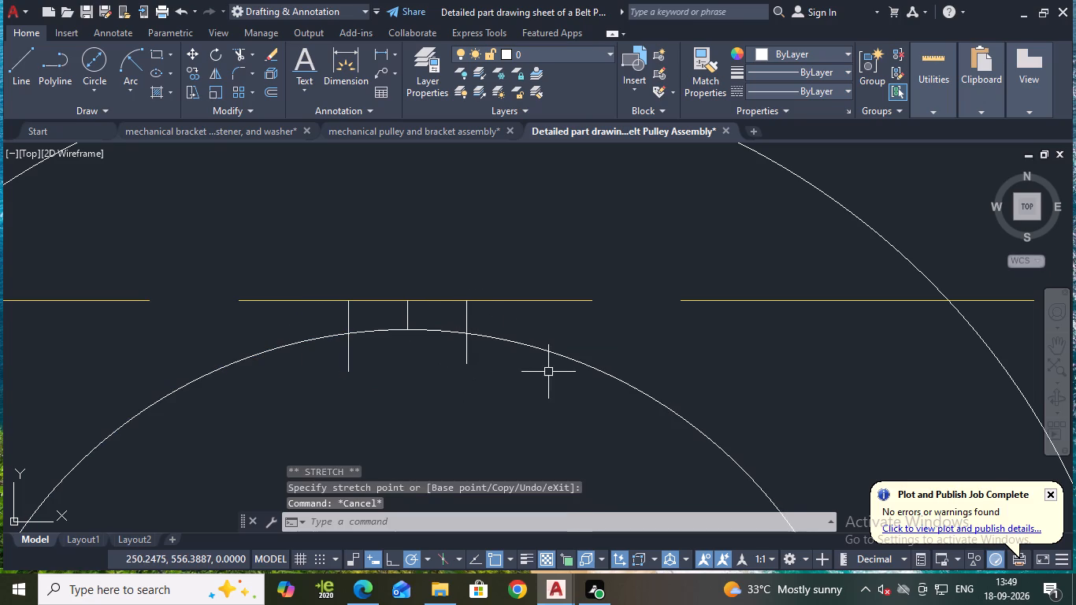
Trim the parts of both keyway side lines that extend inside the 32 diameter circle.
text(TR)
key(Return)
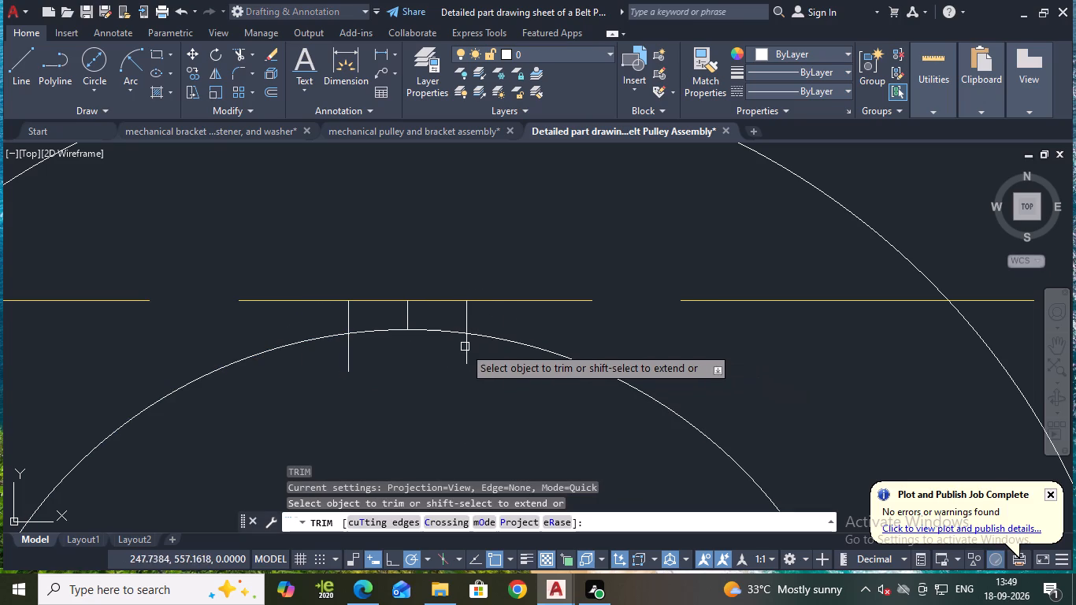
click(463, 347)
click(344, 349)
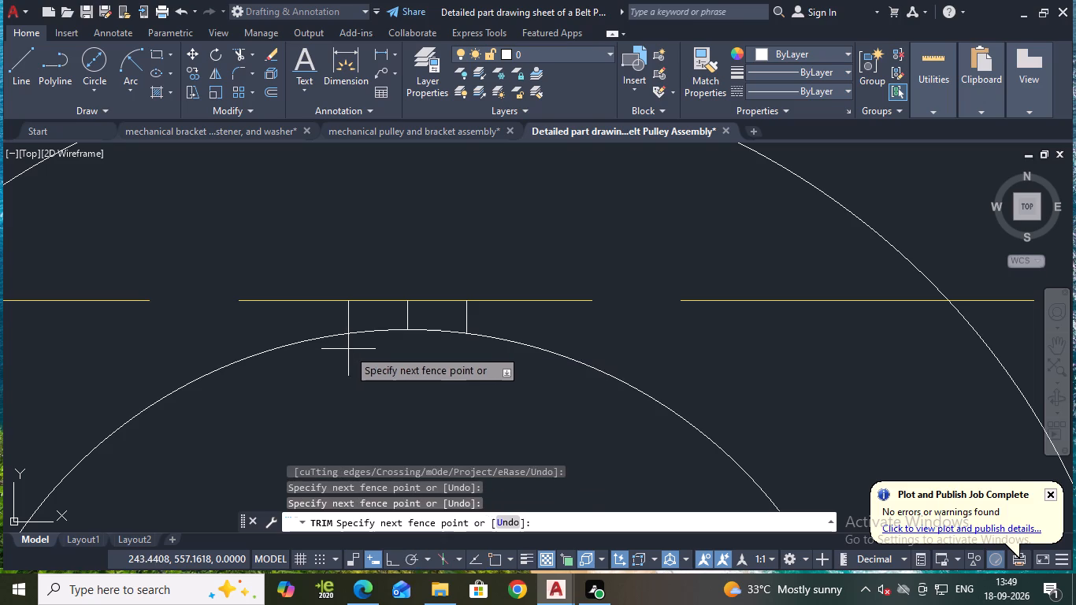
double_click(350, 350)
Draw a horizontal line joining the upper ends of the two keyway side lines along the offset centreline.
click(32, 54)
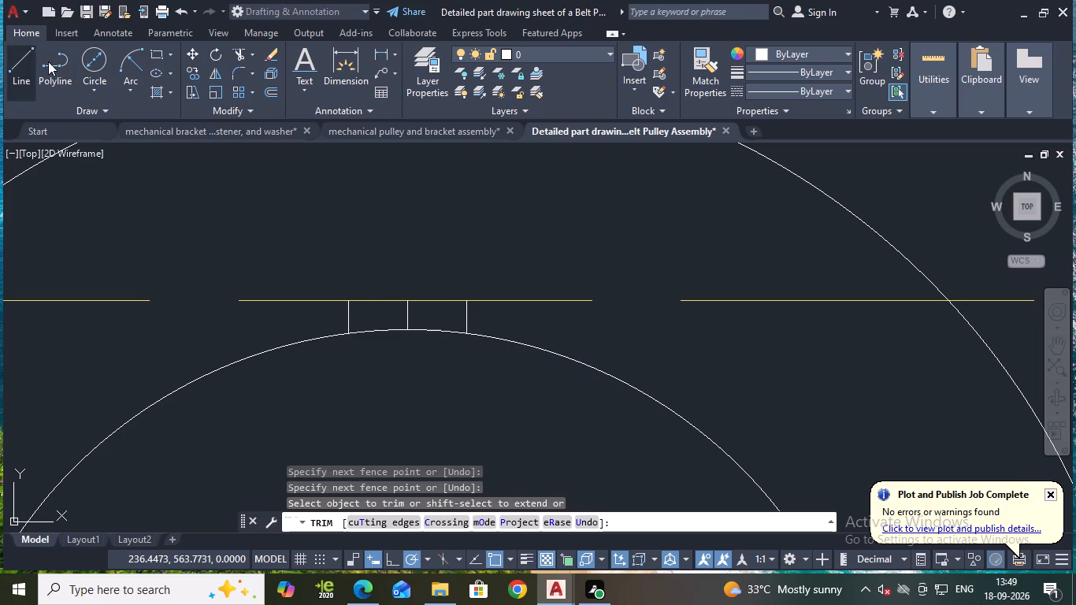
click(349, 303)
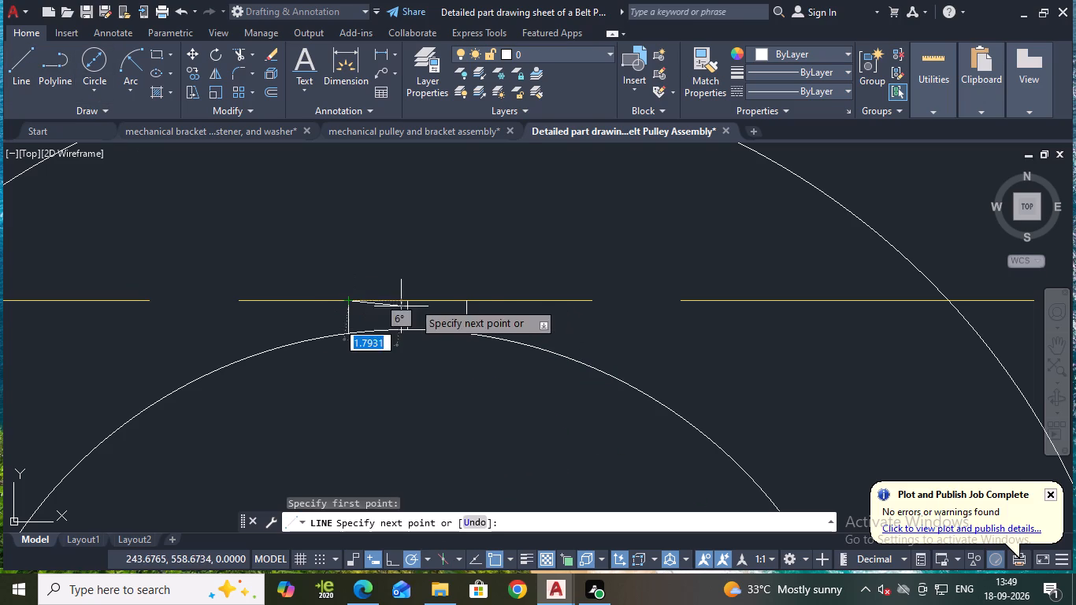
click(469, 303)
key(Escape)
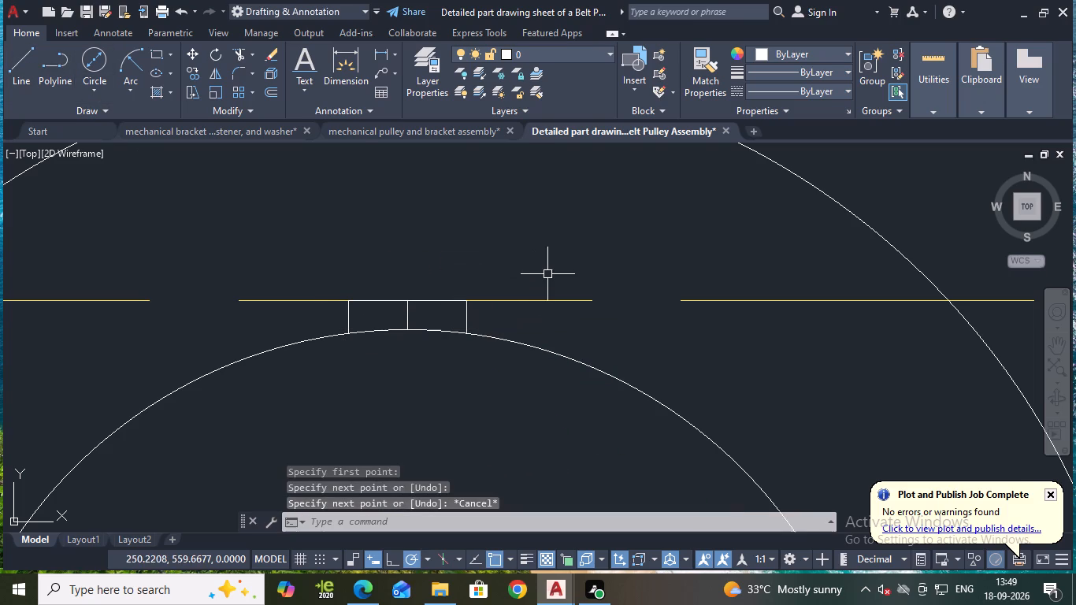
Save the drawing.
scroll(548, 274, down, 1)
key(ctrl+s)
Draw a concentric circle of diameter 17 inside the 32 diameter circle, and undo the last action once.
scroll(548, 274, down, 2)
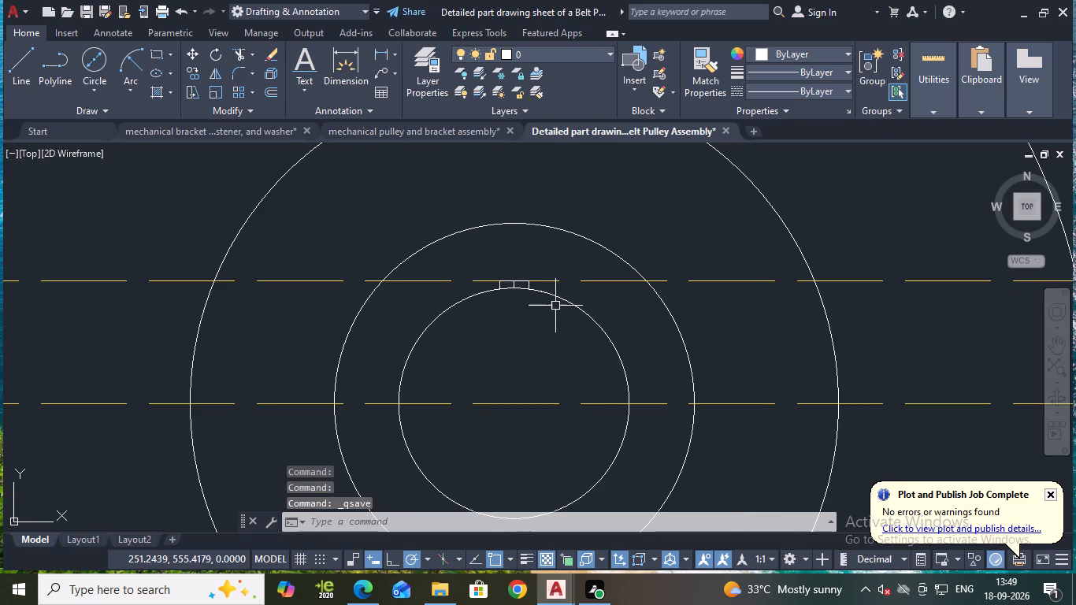
middle_drag(548, 317, 510, 265)
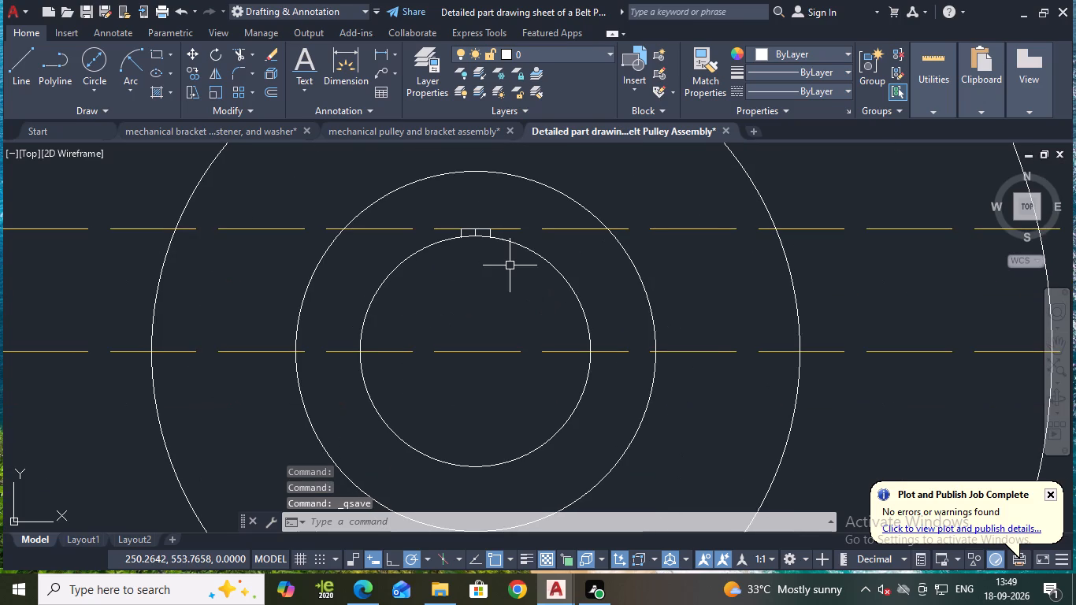
click(92, 58)
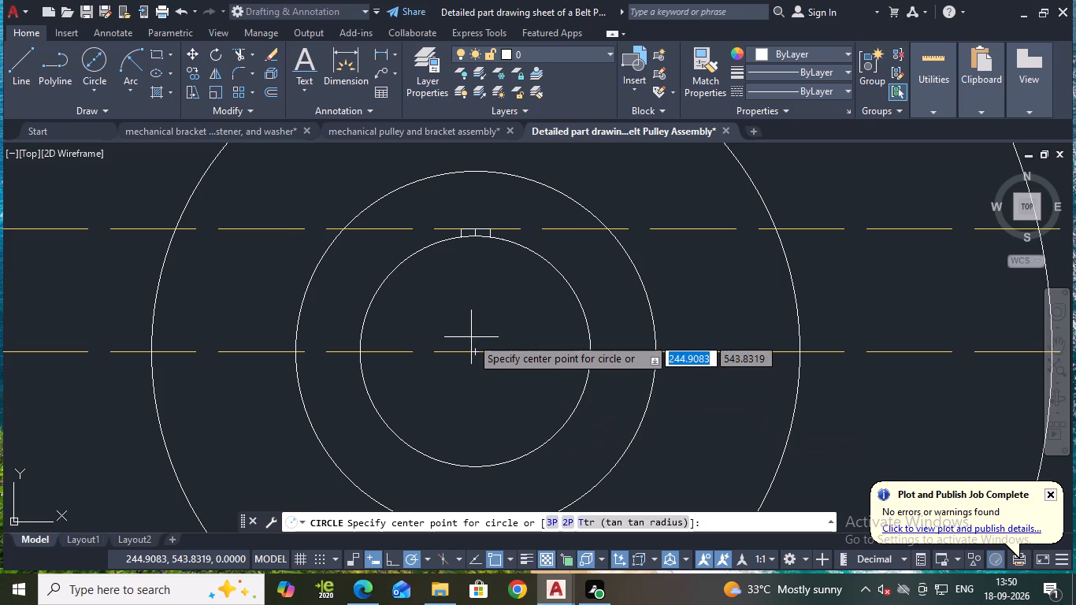
click(476, 350)
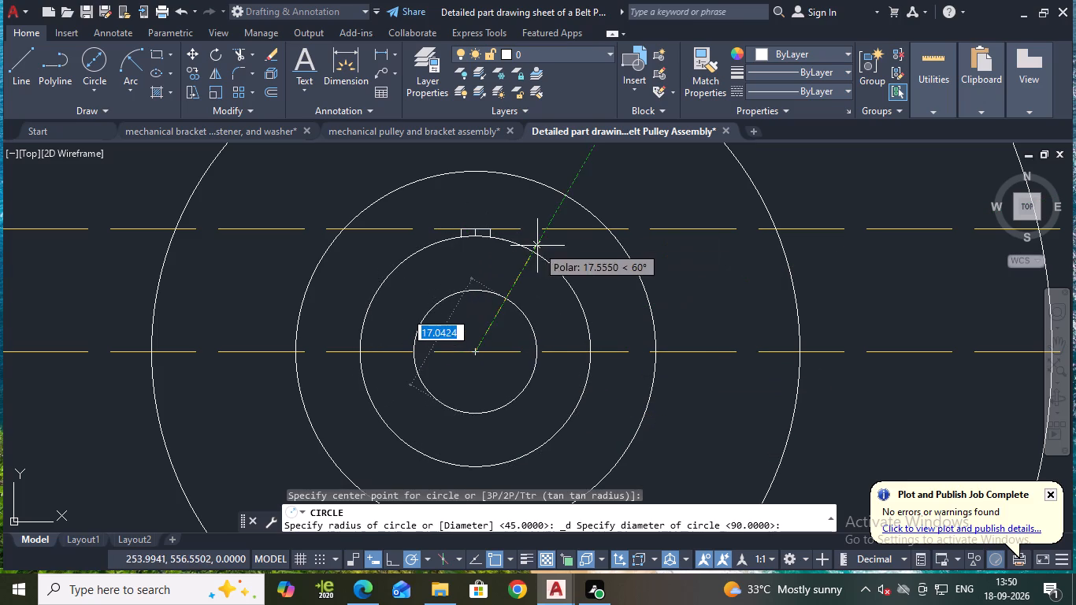
scroll(721, 331, up, 2)
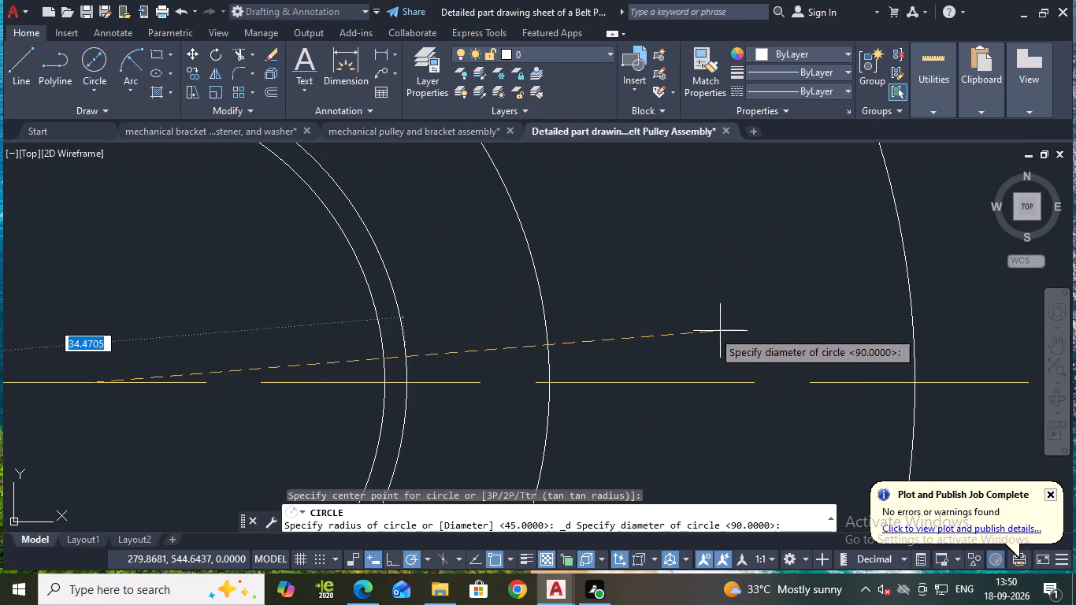
middle_drag(465, 239, 755, 333)
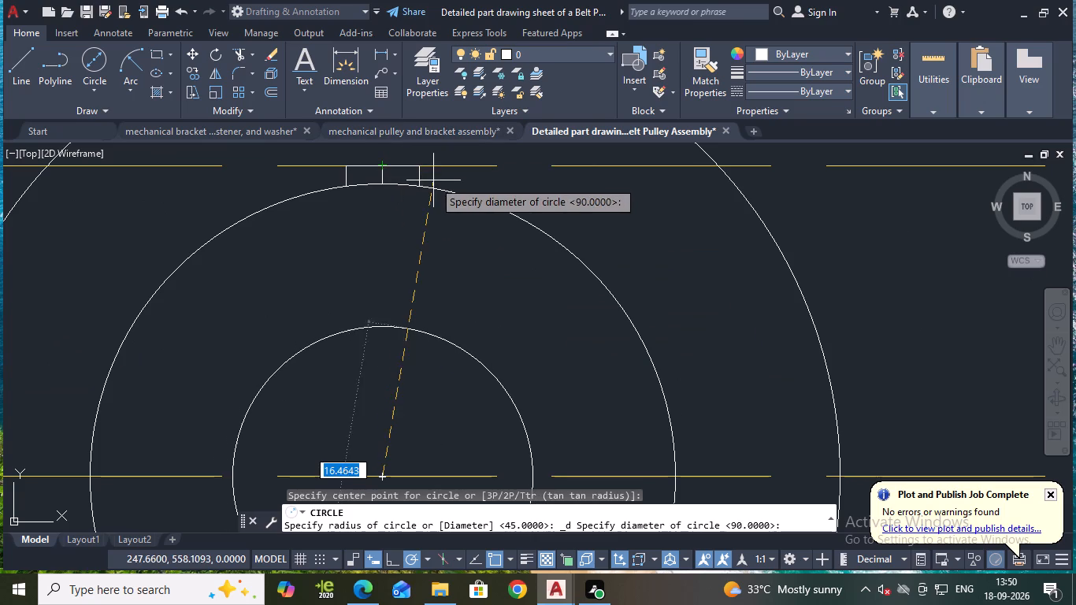
text(17)
key(Return)
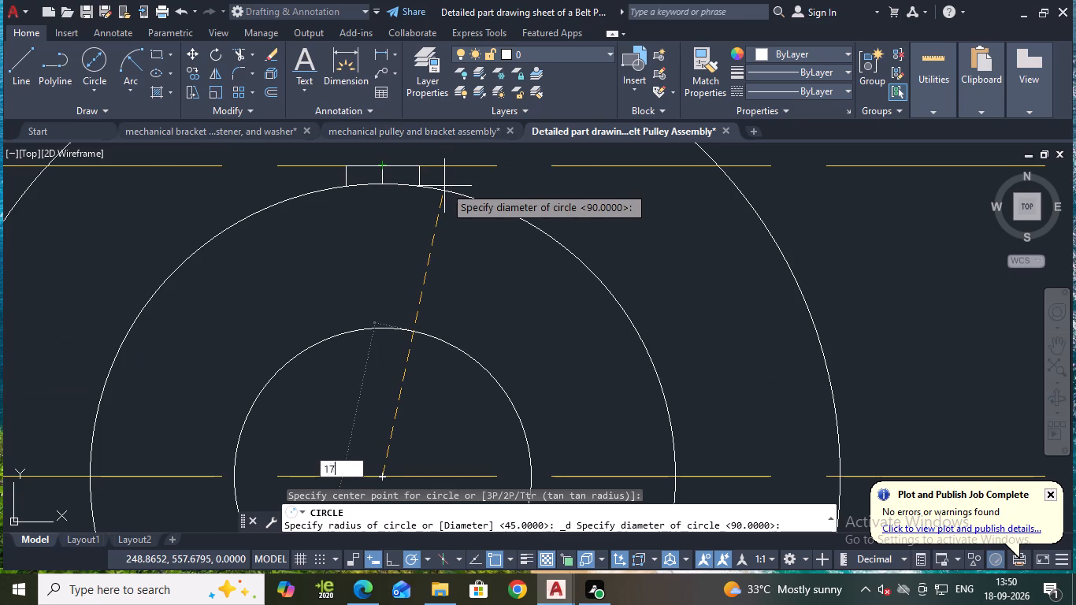
scroll(444, 186, down, 1)
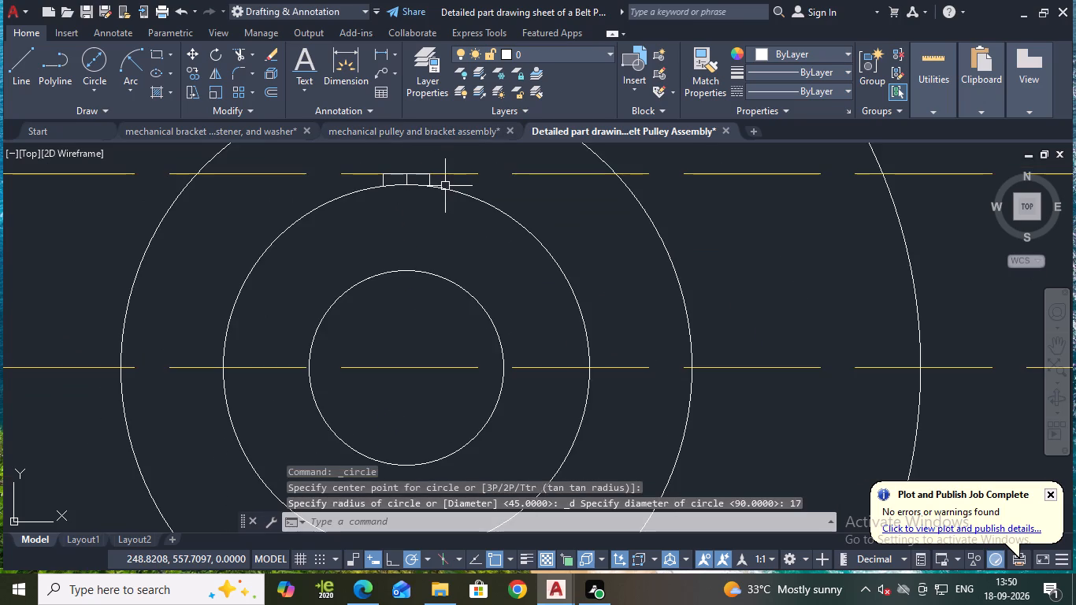
key(ctrl+z)
scroll(469, 202, down, 2)
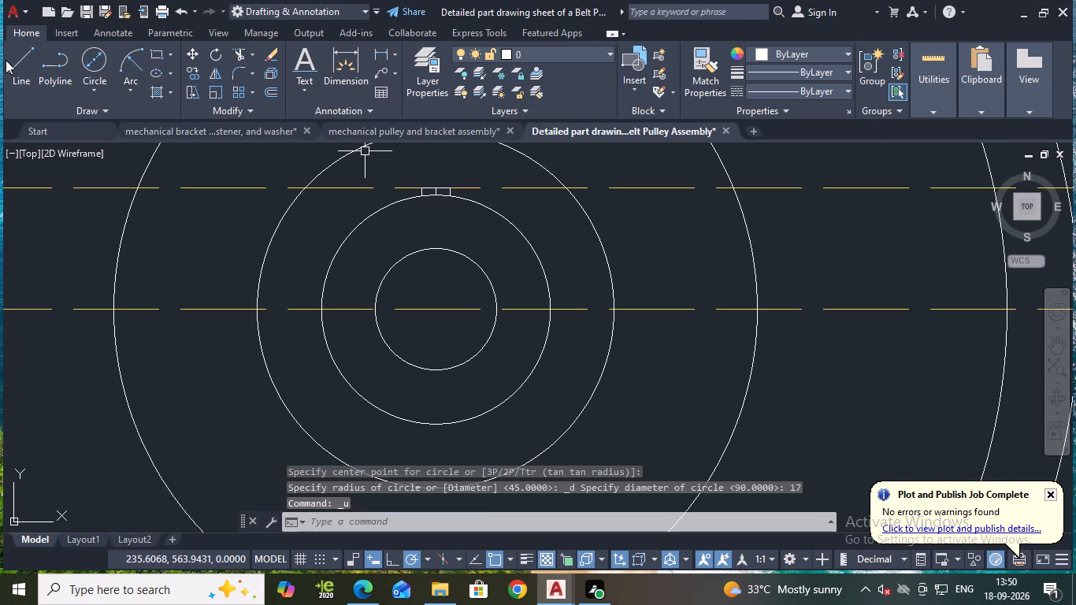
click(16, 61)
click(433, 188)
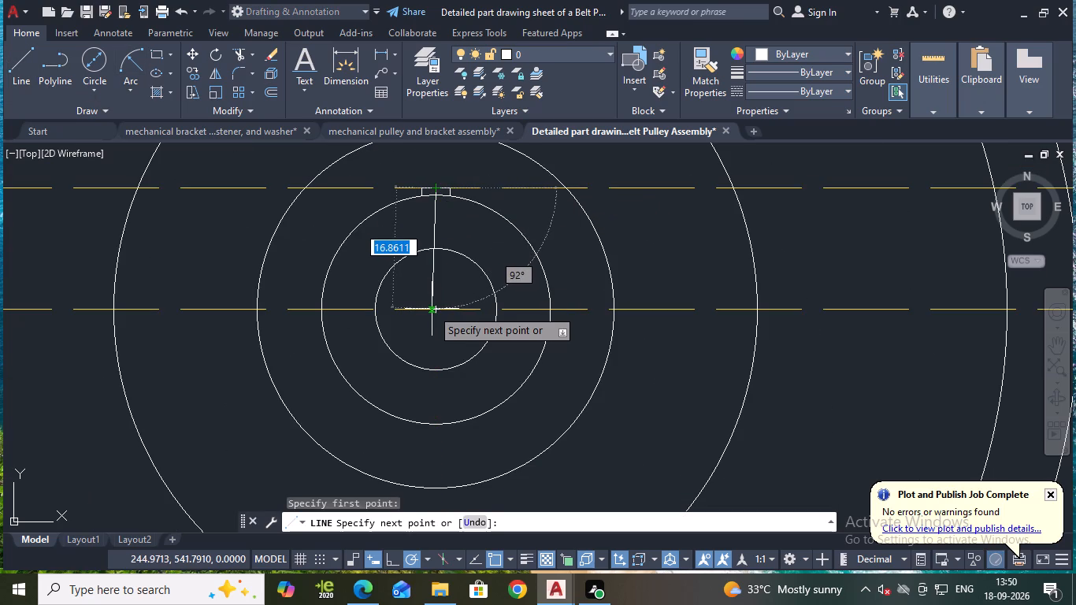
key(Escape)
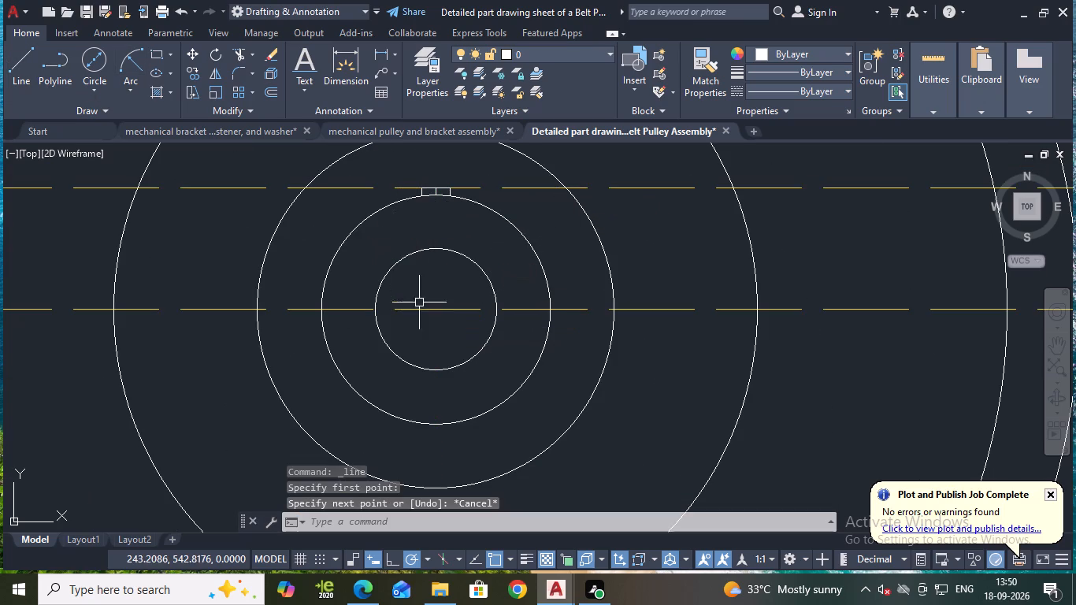
Draw a concentric circle of diameter 34 just outside the 32 diameter circle, through the top of the keyway.
click(97, 61)
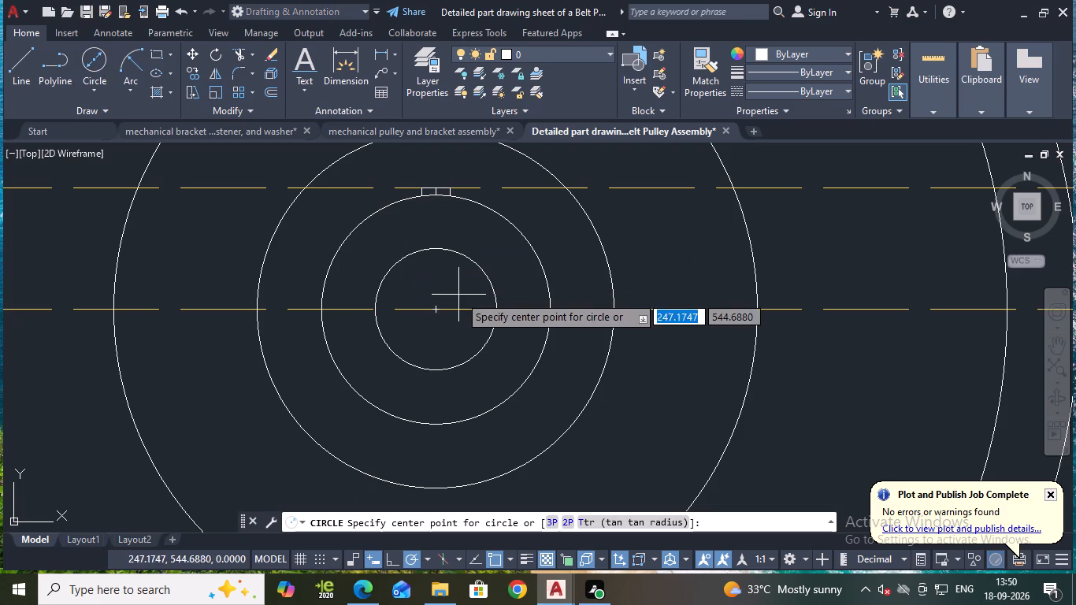
click(437, 309)
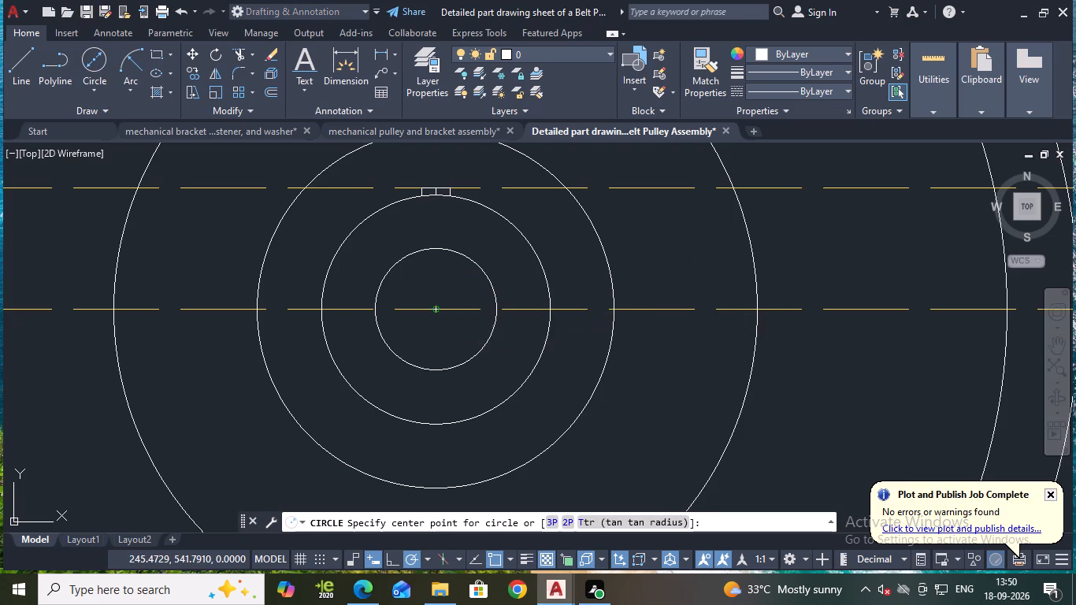
key(d)
key(Return)
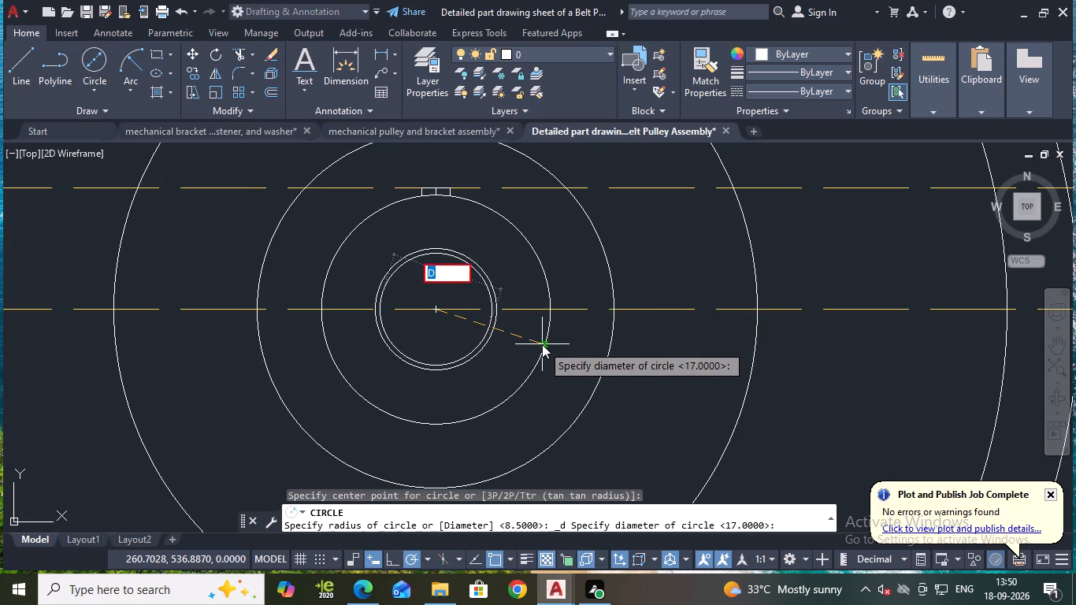
key(Escape)
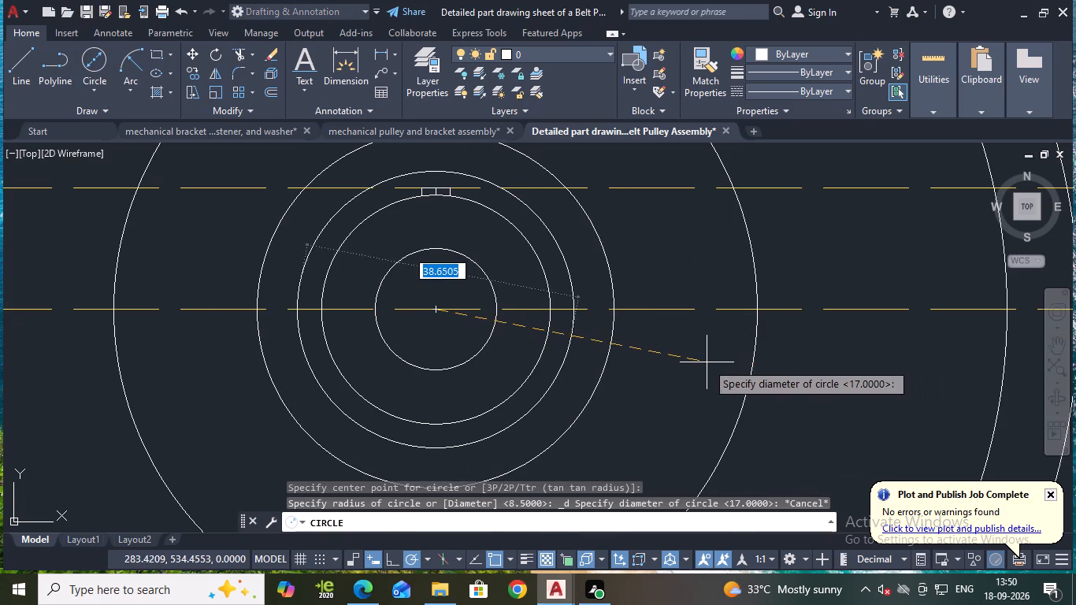
key(3)
key(4)
key(Return)
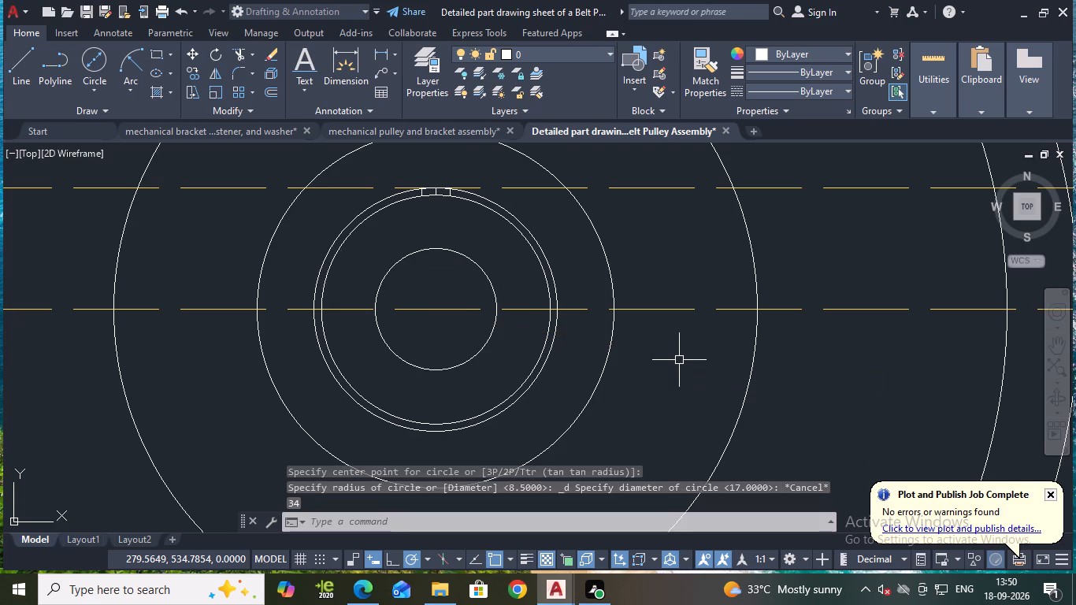
key(Escape)
scroll(656, 344, down, 1)
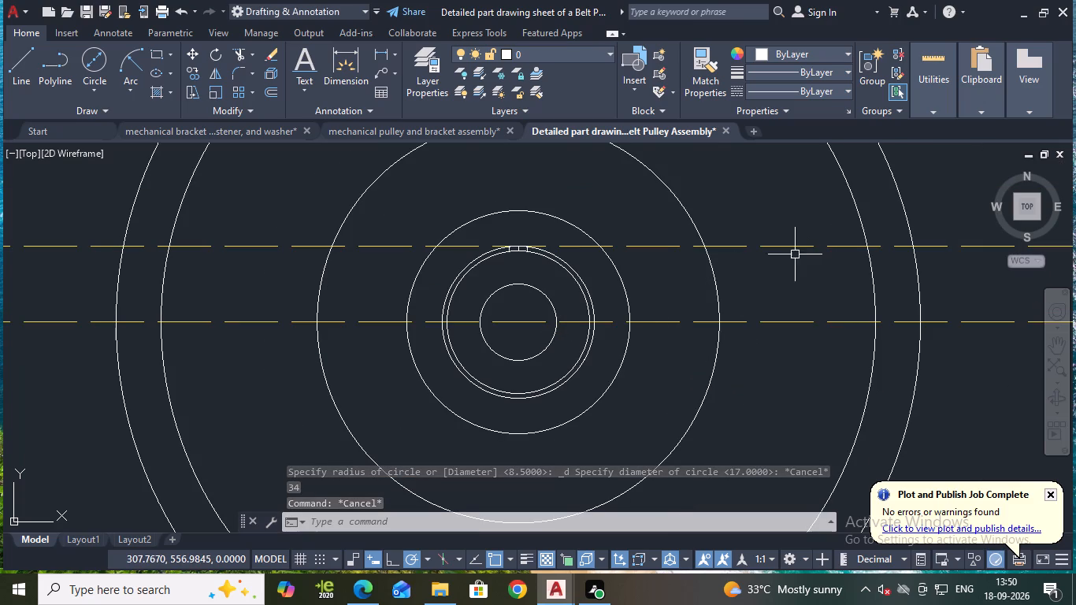
Save the drawing.
scroll(608, 268, up, 1)
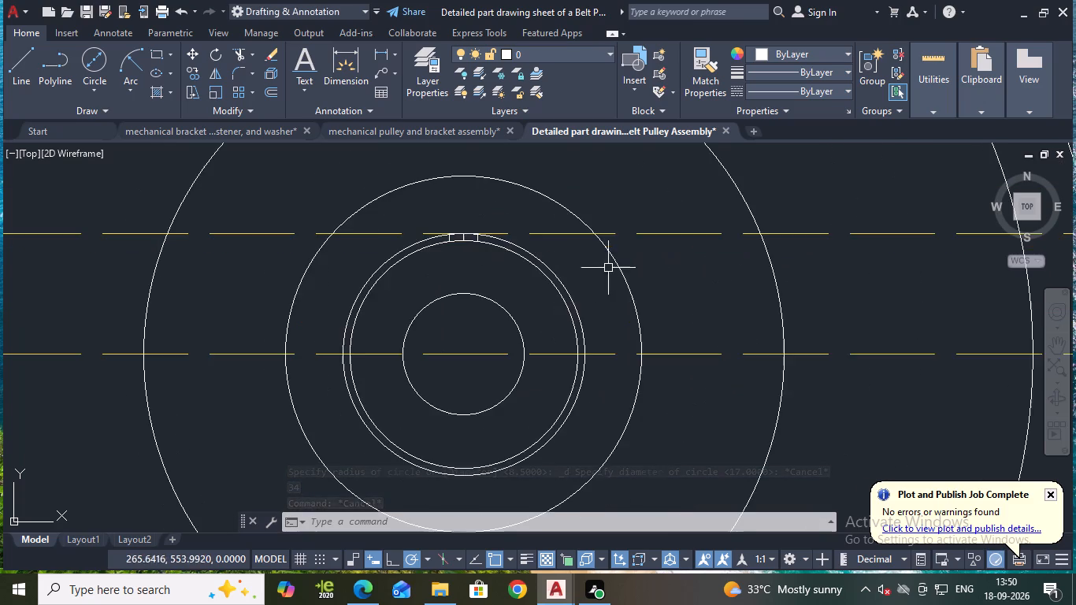
scroll(547, 264, up, 1)
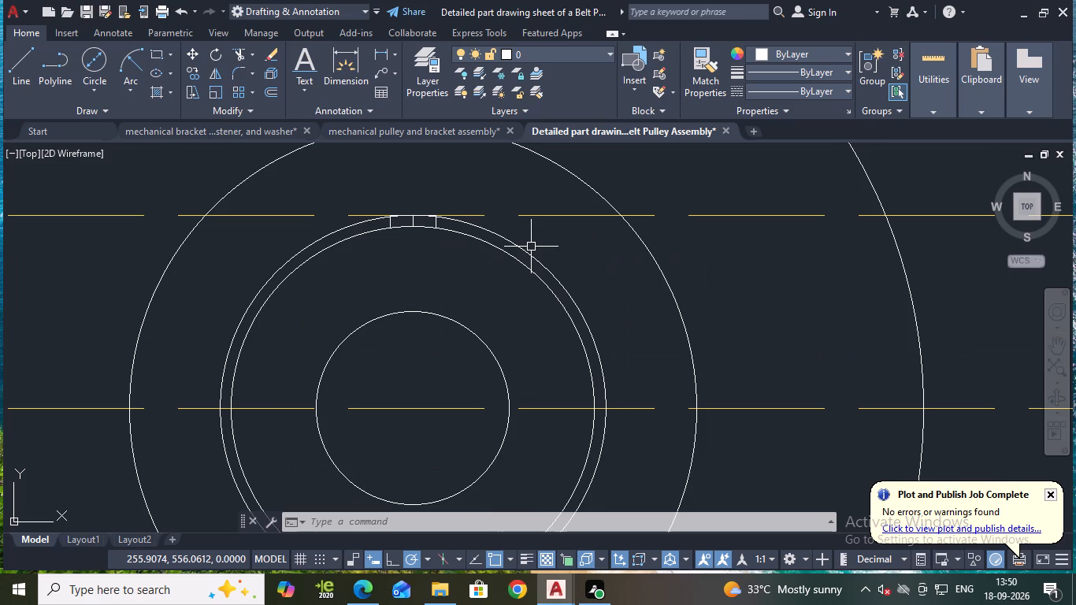
scroll(531, 247, down, 2)
scroll(635, 259, down, 1)
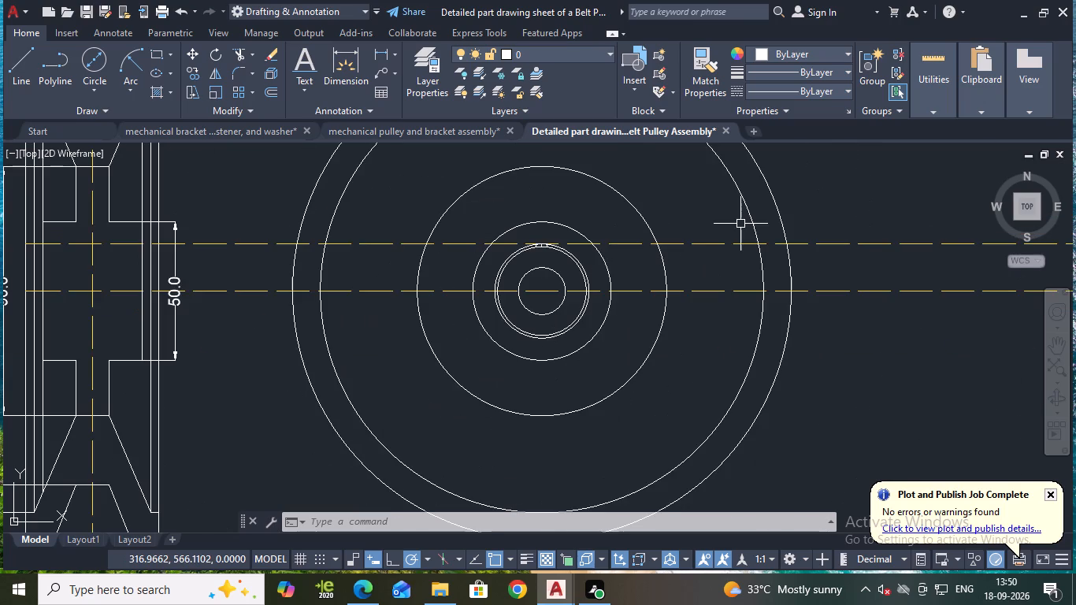
key(ctrl+s)
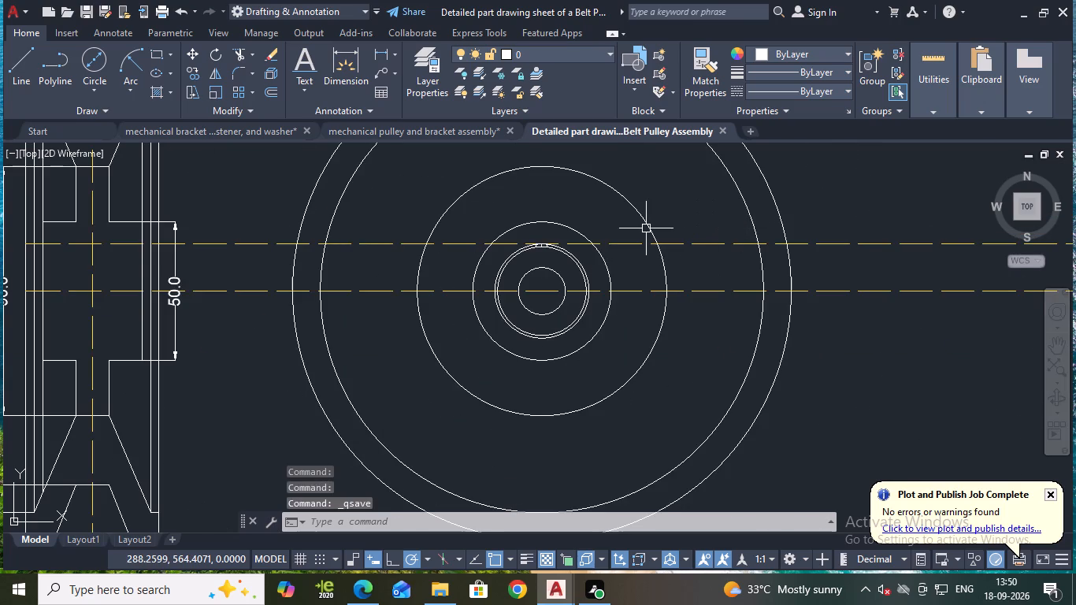
Add a vertical linear dimension from the keyway's top centre down to the pulley centre, placed to the left of the hub circle.
scroll(690, 250, down, 1)
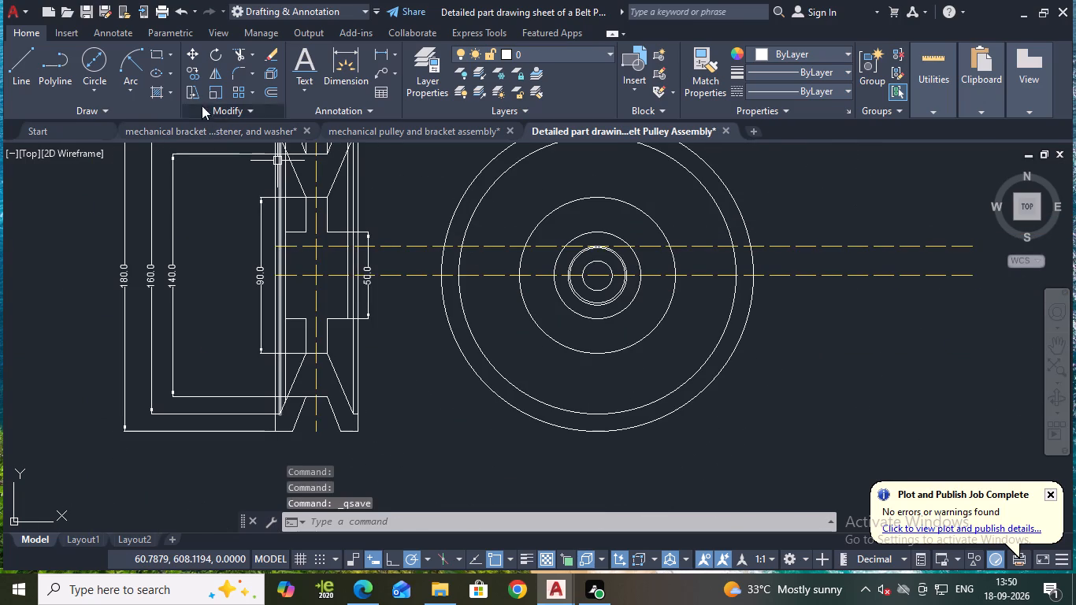
click(383, 53)
scroll(765, 299, up, 2)
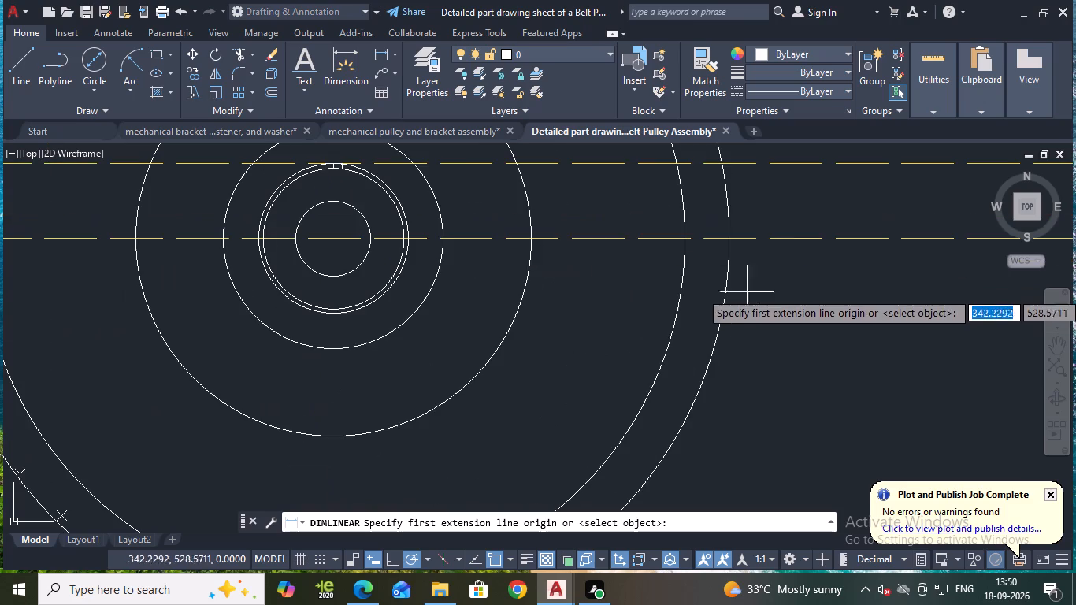
click(333, 163)
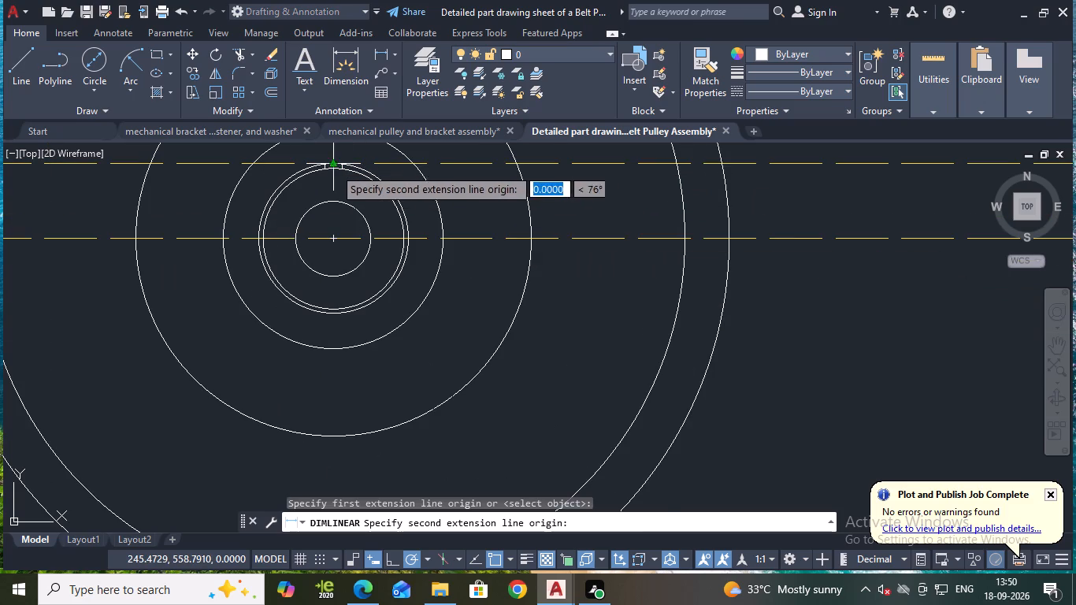
click(335, 239)
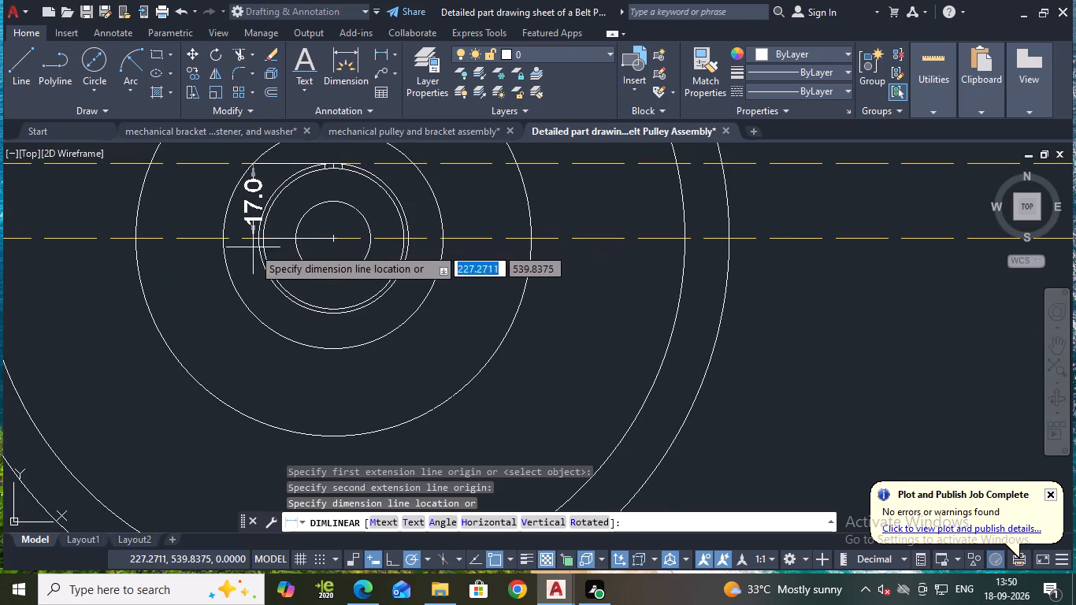
click(195, 255)
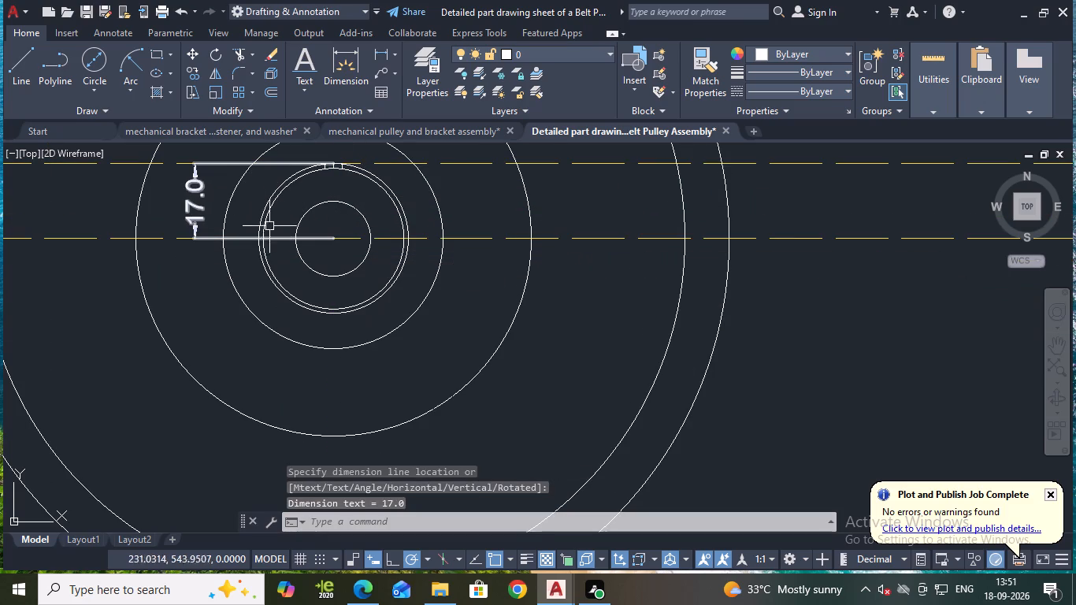
Add a horizontal linear dimension across the keyway's two side lines, placed just above the keyway.
scroll(506, 217, up, 2)
middle_drag(451, 263, 531, 428)
scroll(151, 238, down, 1)
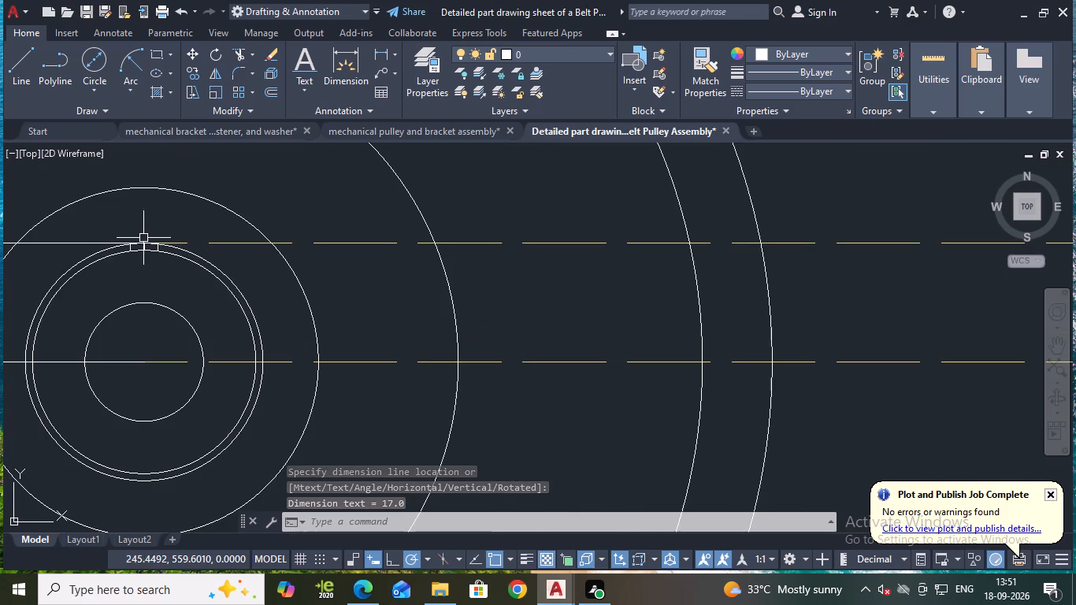
key(space)
scroll(150, 243, up, 2)
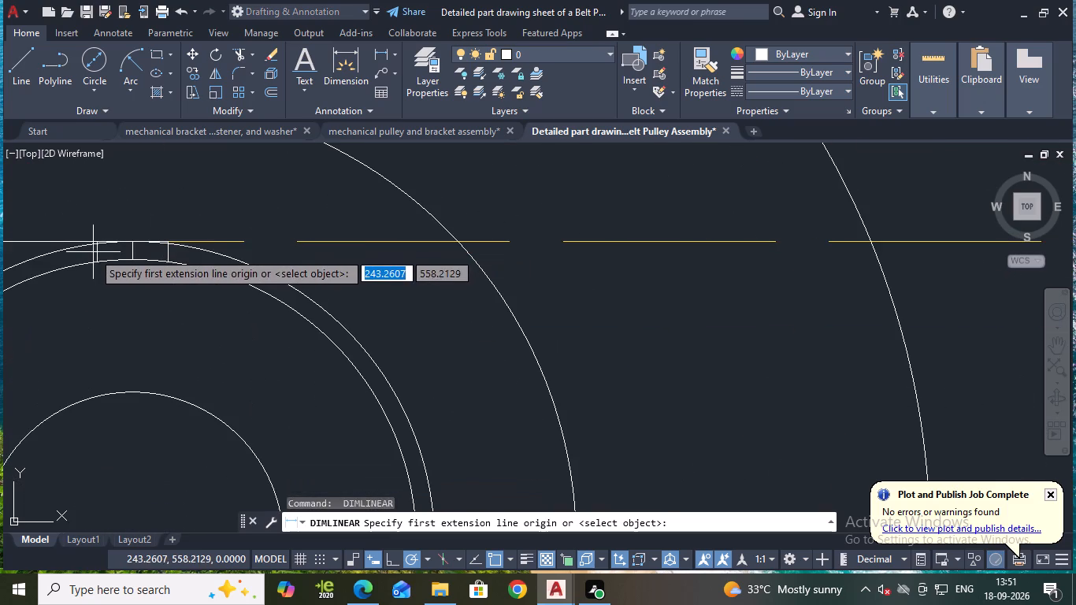
click(98, 252)
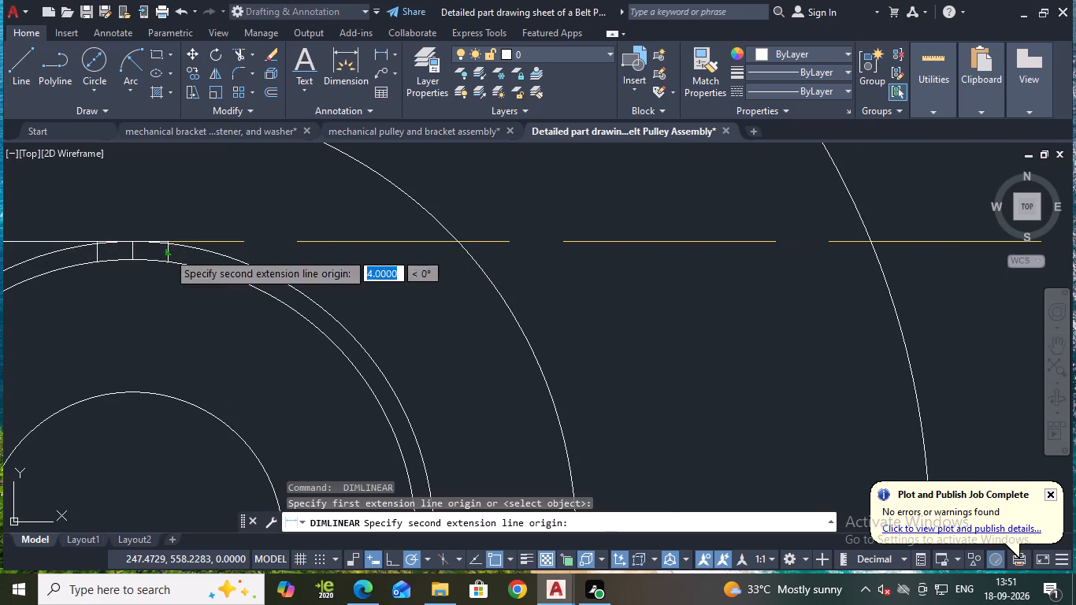
click(168, 252)
click(173, 204)
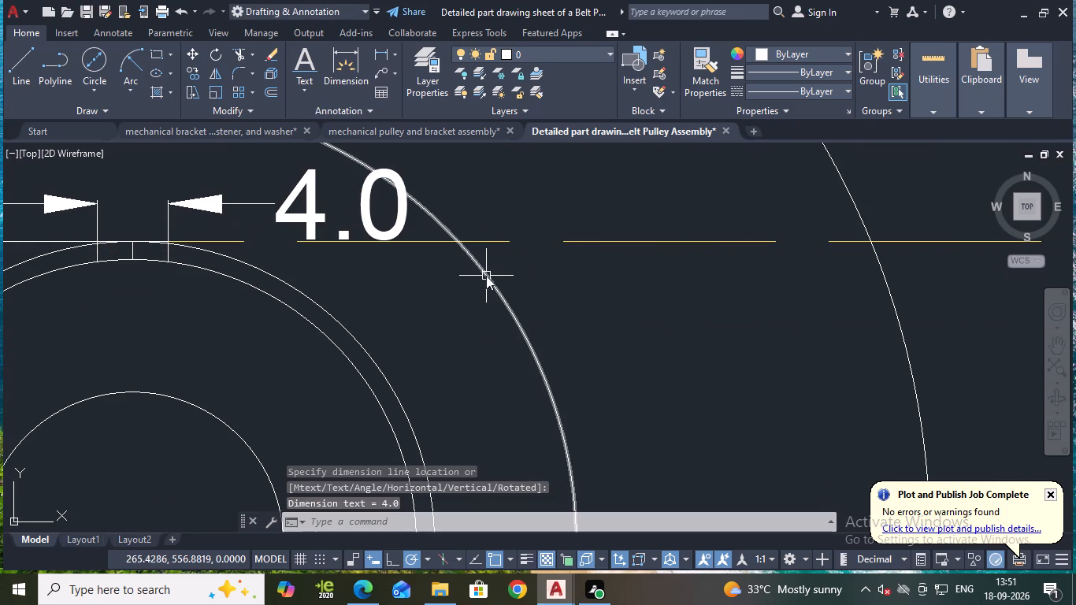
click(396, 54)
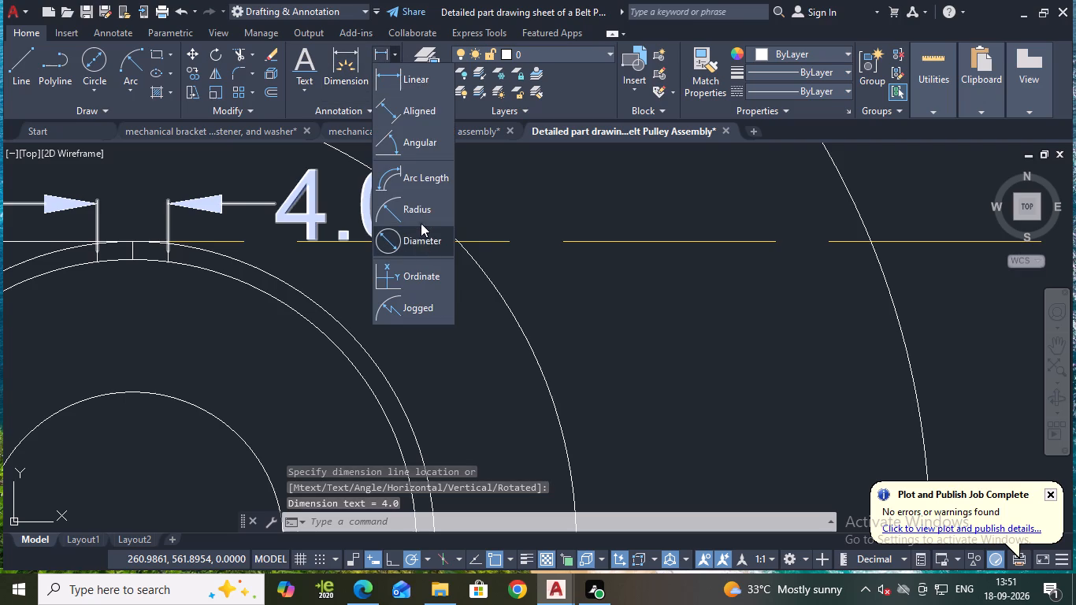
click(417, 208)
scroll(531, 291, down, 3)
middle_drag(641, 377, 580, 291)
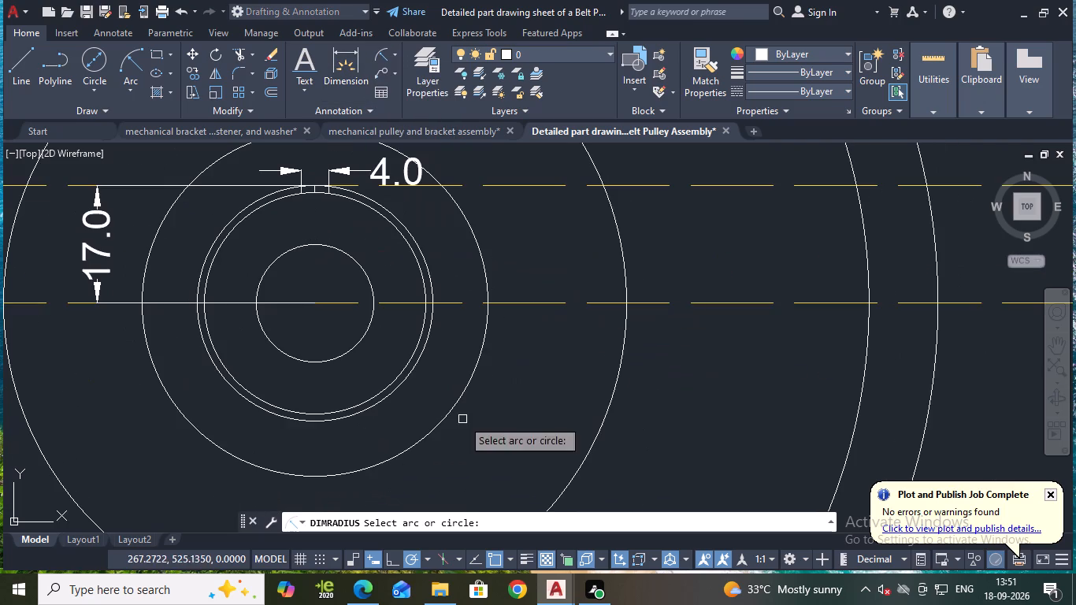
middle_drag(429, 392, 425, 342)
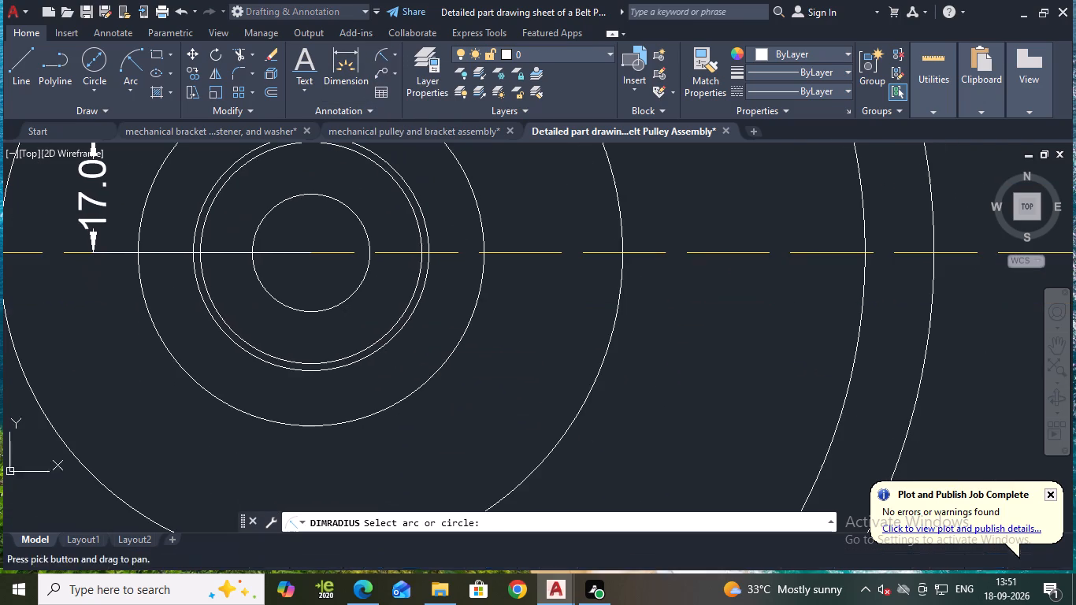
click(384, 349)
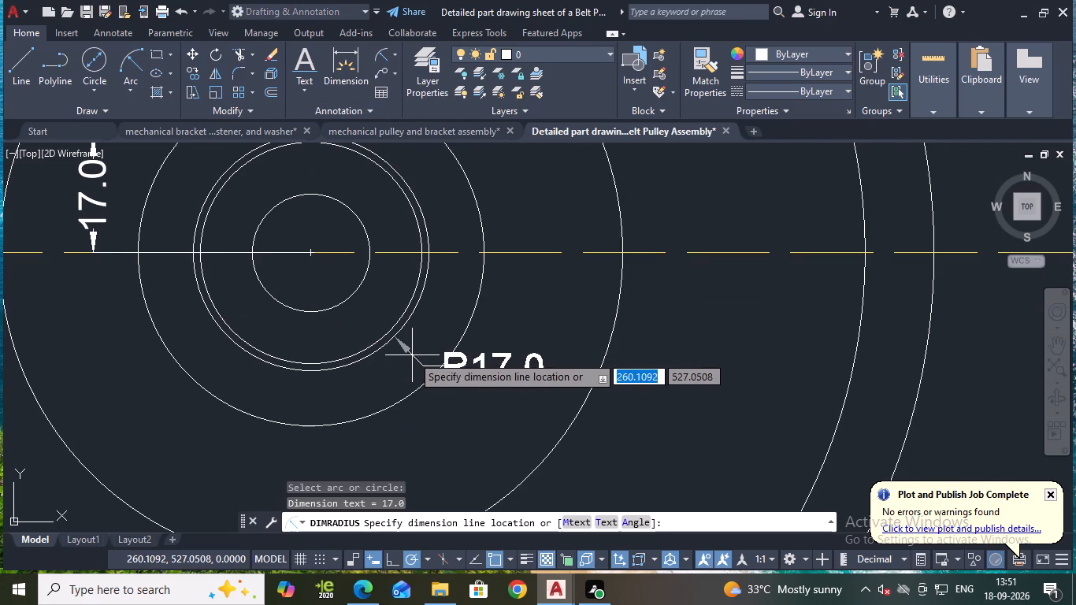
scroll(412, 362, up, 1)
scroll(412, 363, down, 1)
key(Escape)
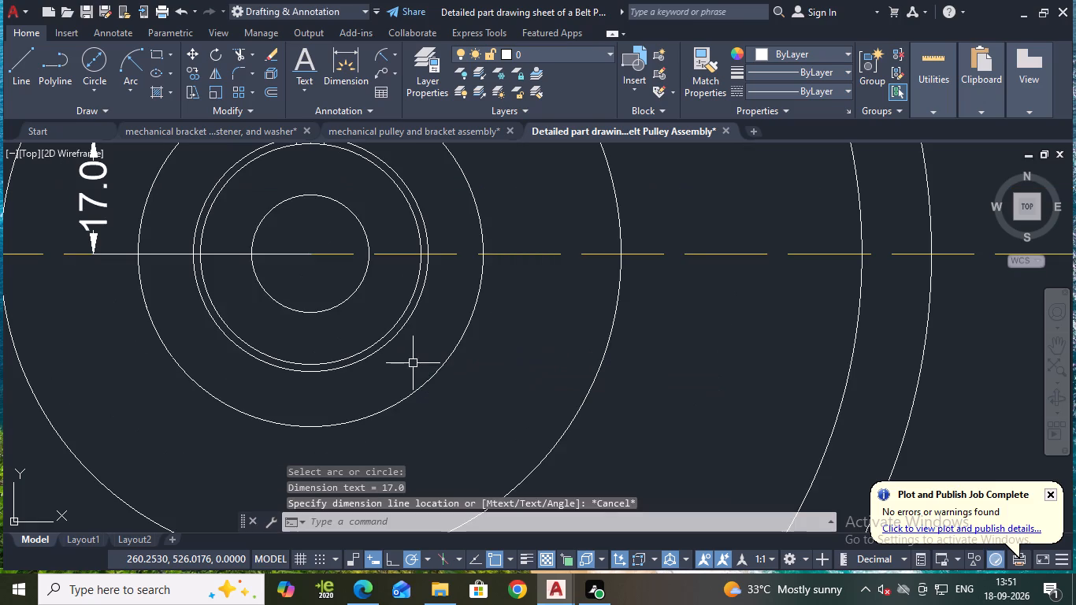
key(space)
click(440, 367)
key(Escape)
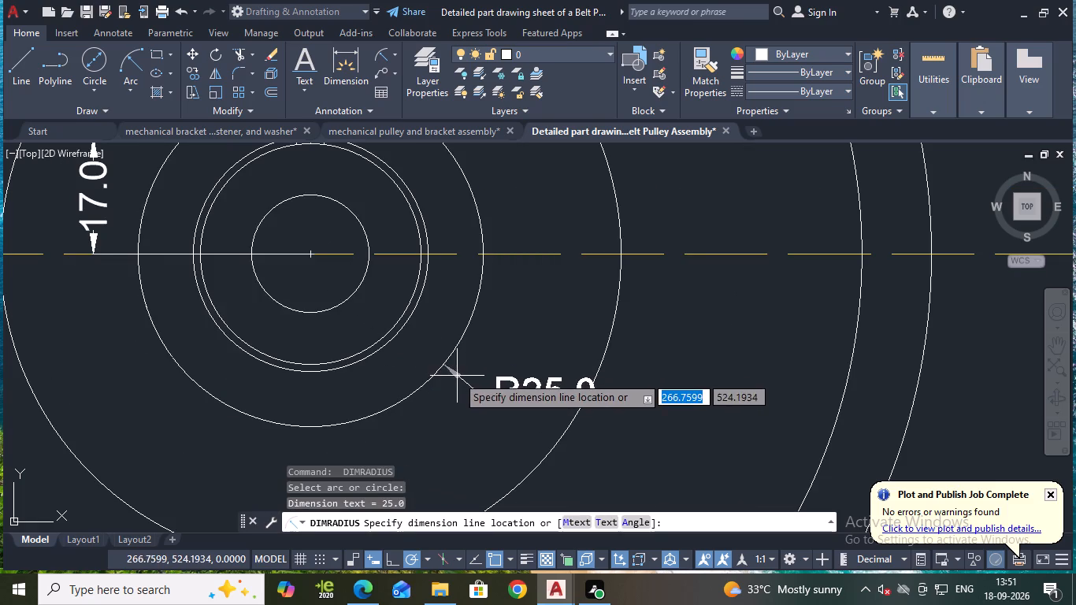
Add a radius dimension to the 32 diameter bore circle, placed just outside it at the lower right.
key(space)
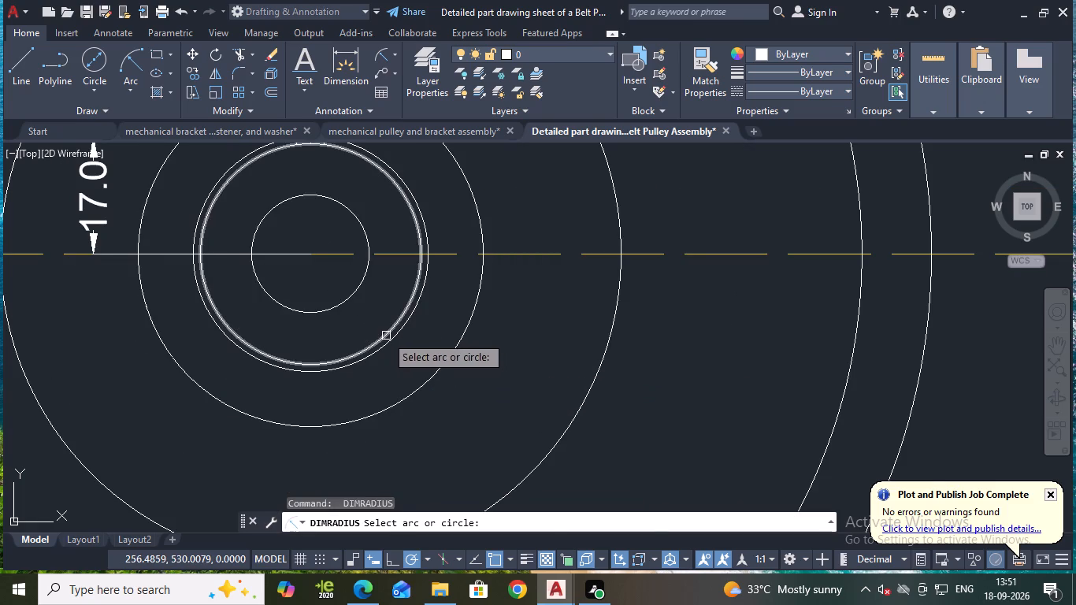
click(386, 336)
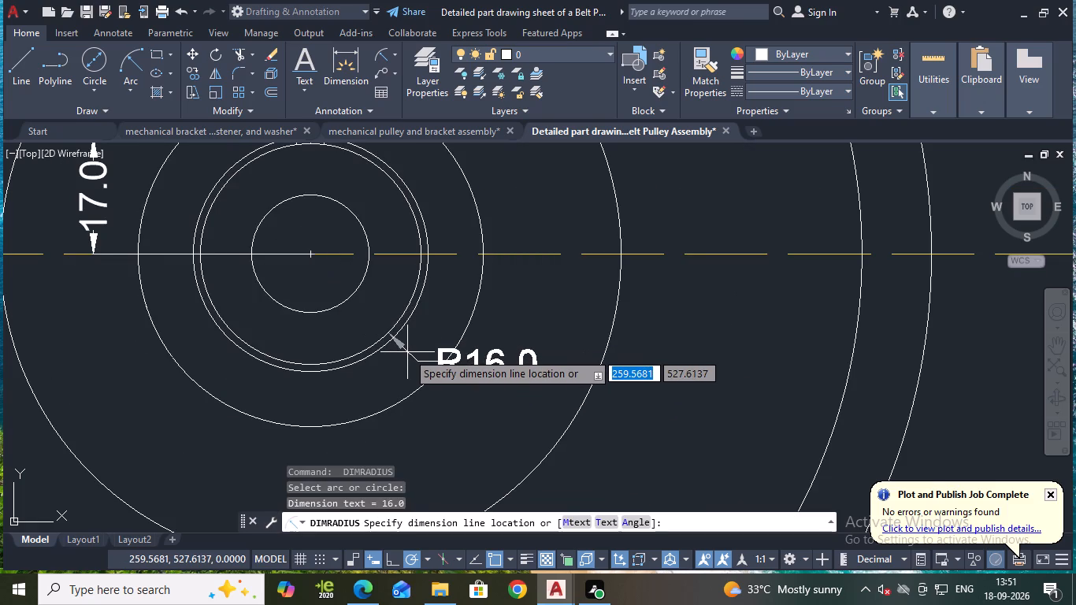
click(407, 352)
Save the drawing.
scroll(455, 341, down, 2)
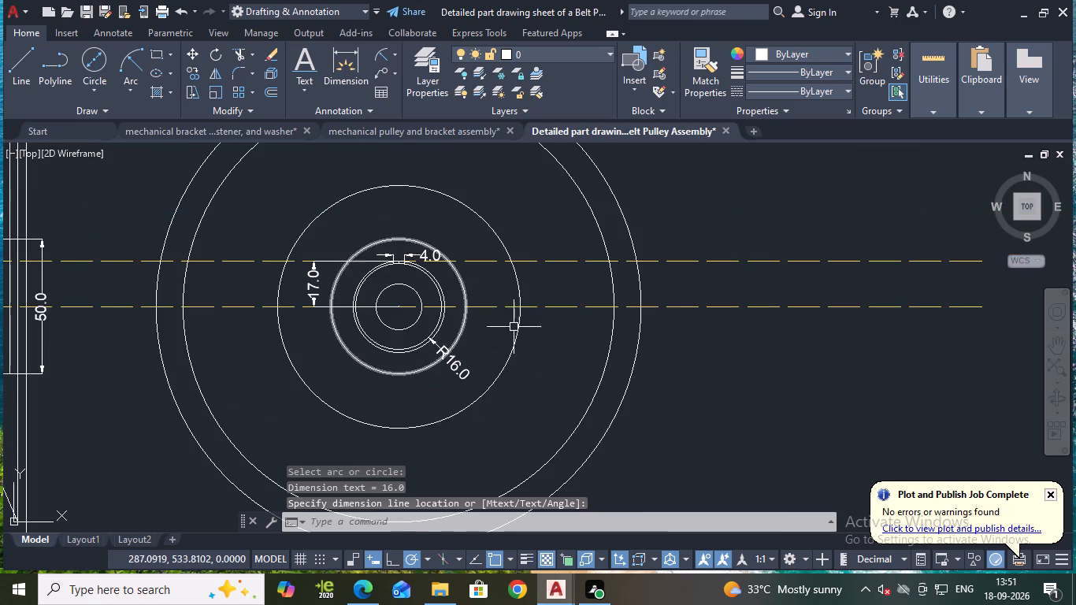
key(ctrl+s)
Draw a rectangle 18 wide and 4 high in the empty space beside the V-belt pulley's circular view.
scroll(578, 288, down, 2)
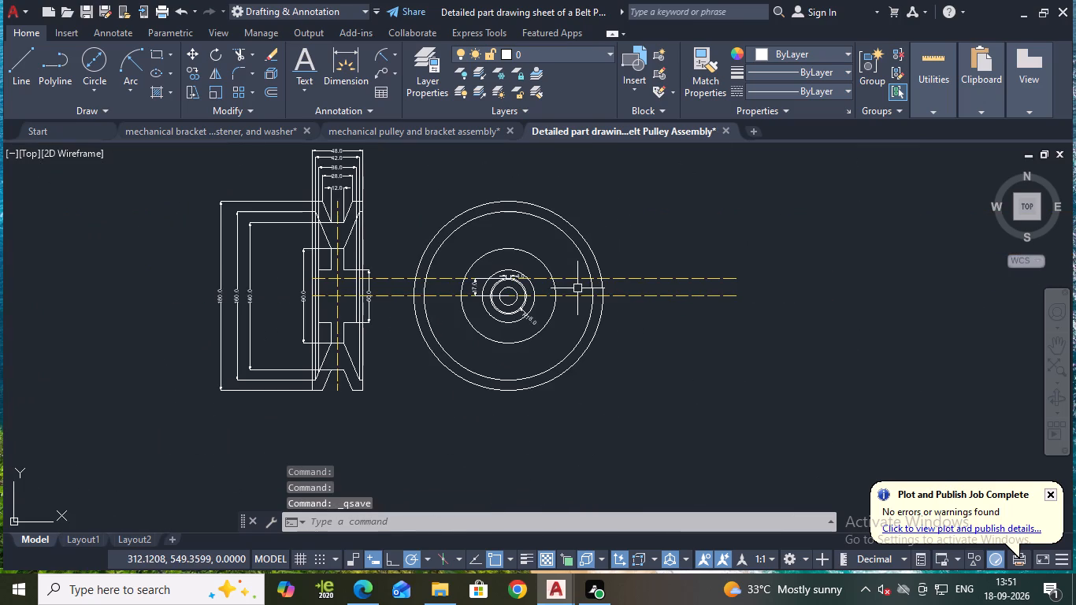
middle_drag(611, 261, 544, 344)
scroll(544, 345, down, 2)
scroll(624, 329, up, 1)
middle_drag(625, 329, 612, 321)
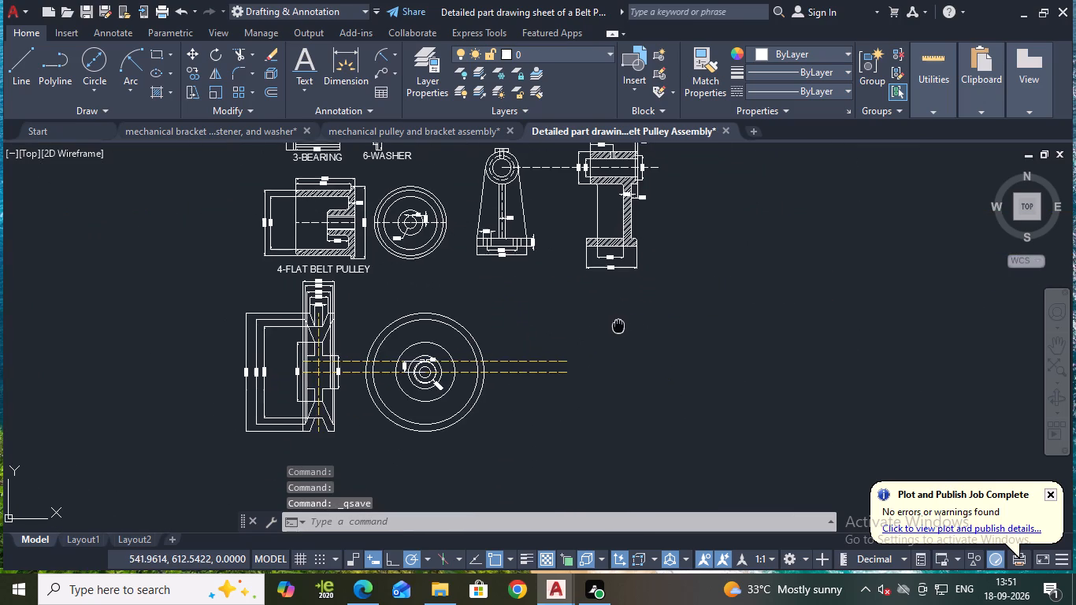
middle_drag(612, 321, 626, 288)
scroll(641, 295, up, 1)
middle_drag(642, 295, 635, 295)
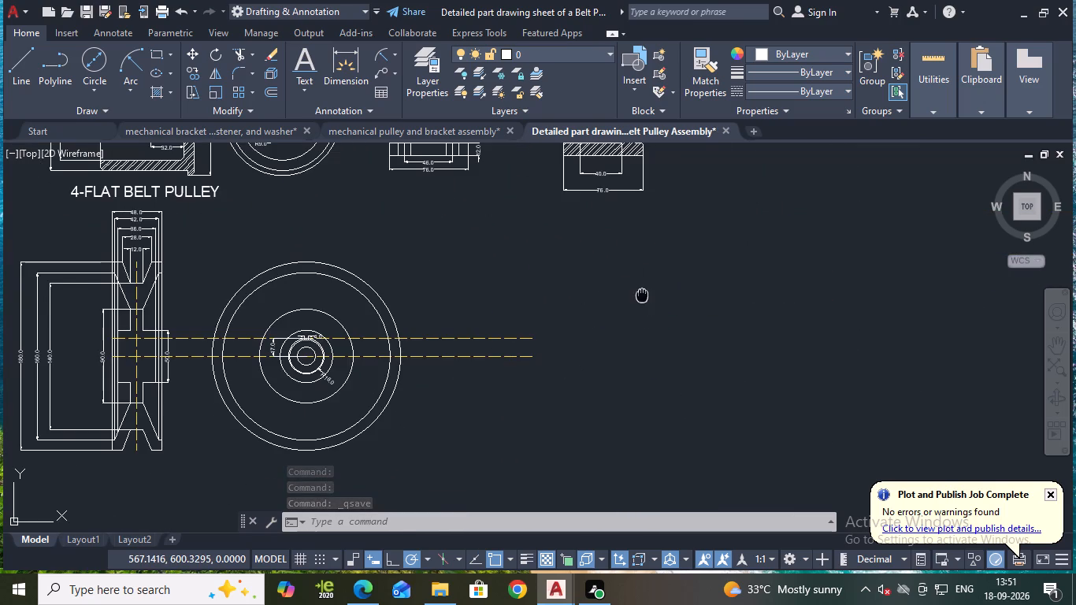
middle_drag(635, 295, 699, 428)
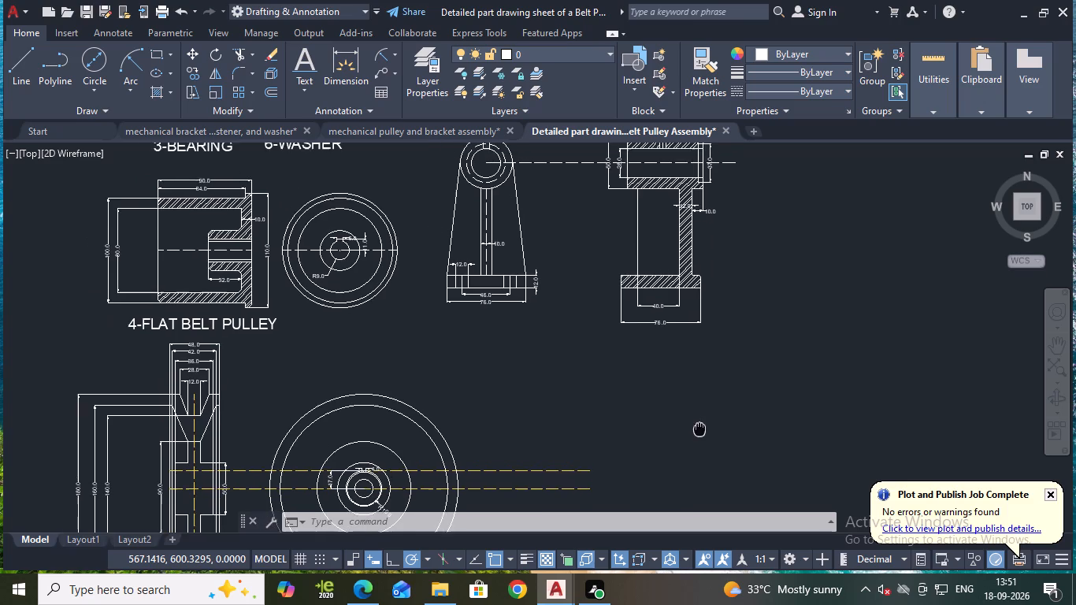
middle_drag(699, 428, 659, 349)
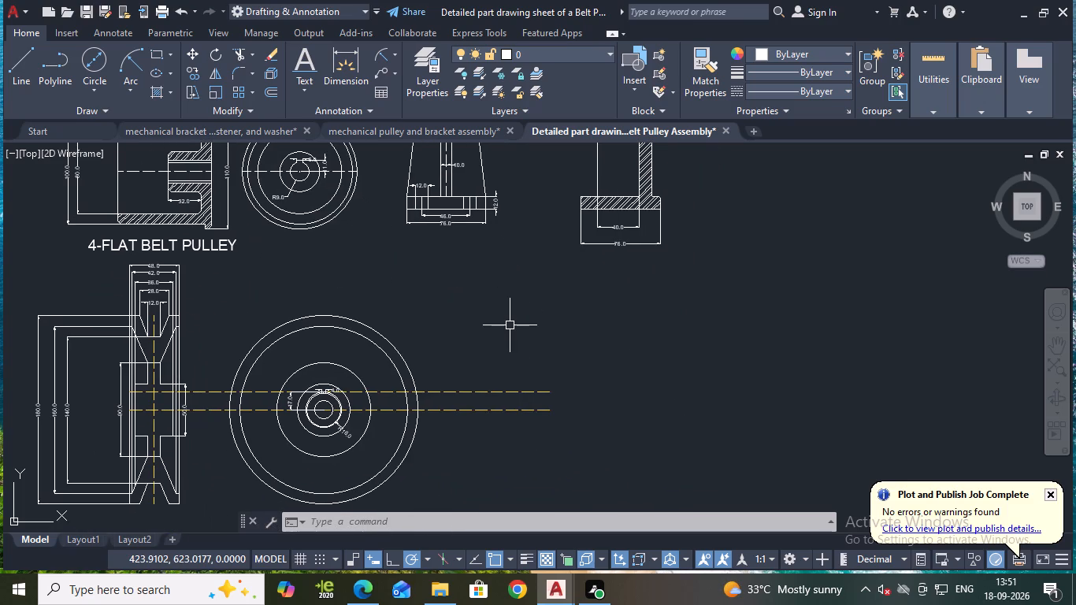
key(Escape)
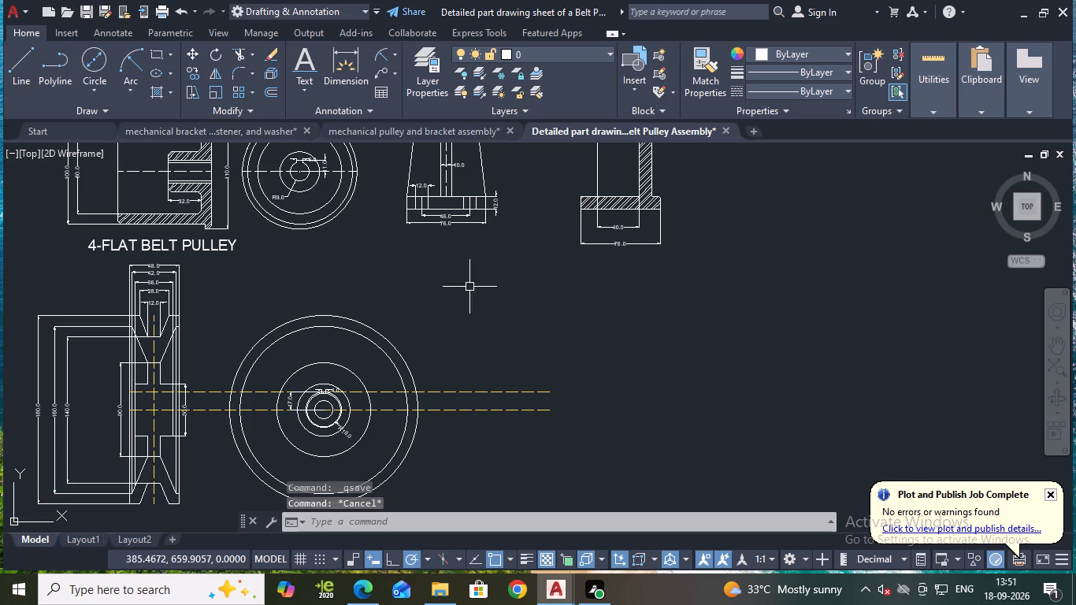
click(152, 54)
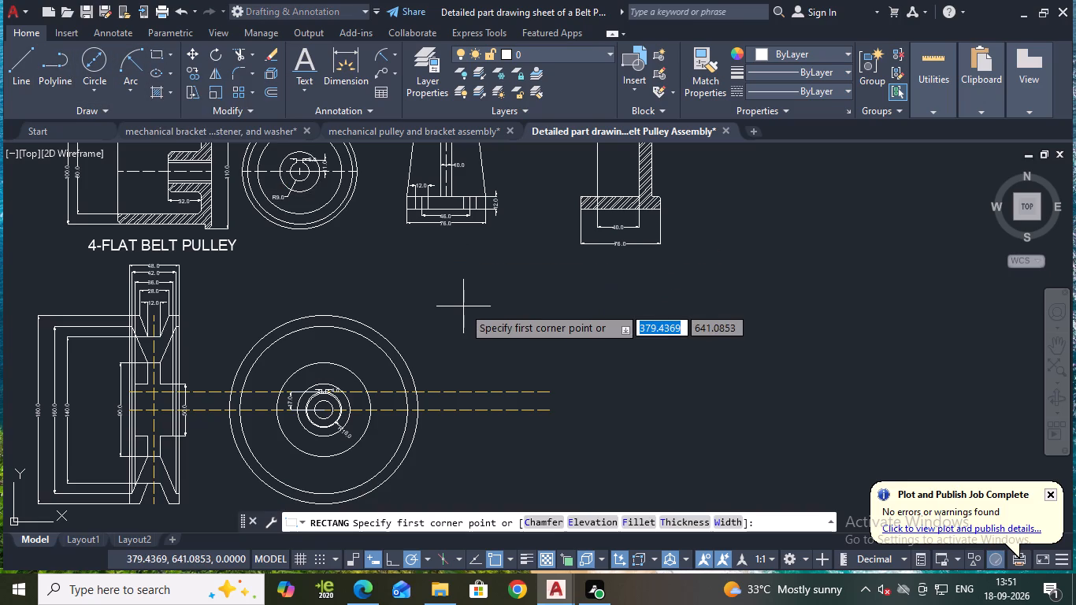
click(463, 288)
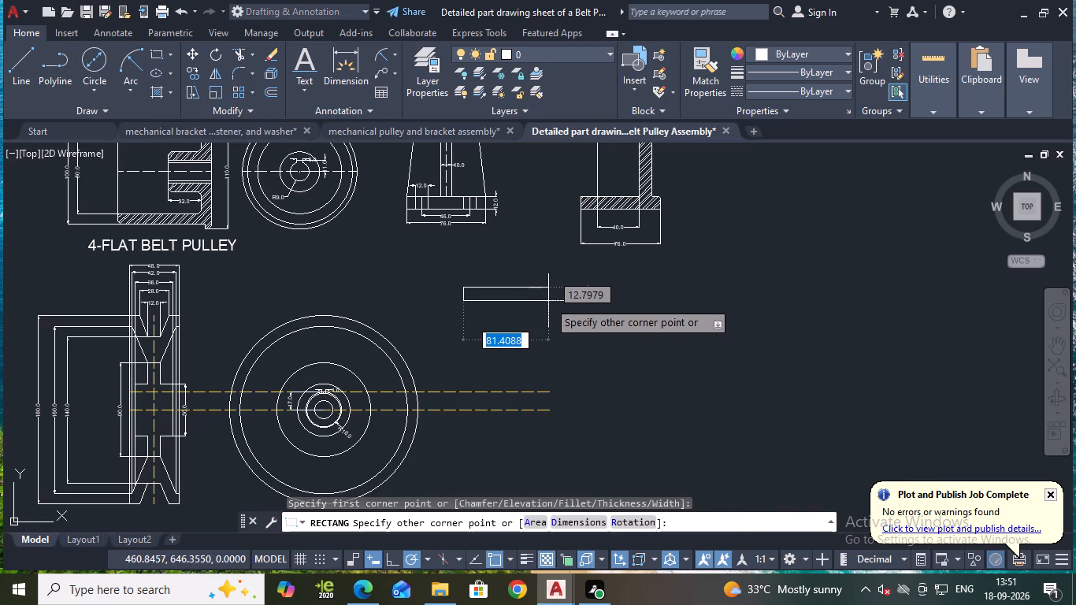
text(18)
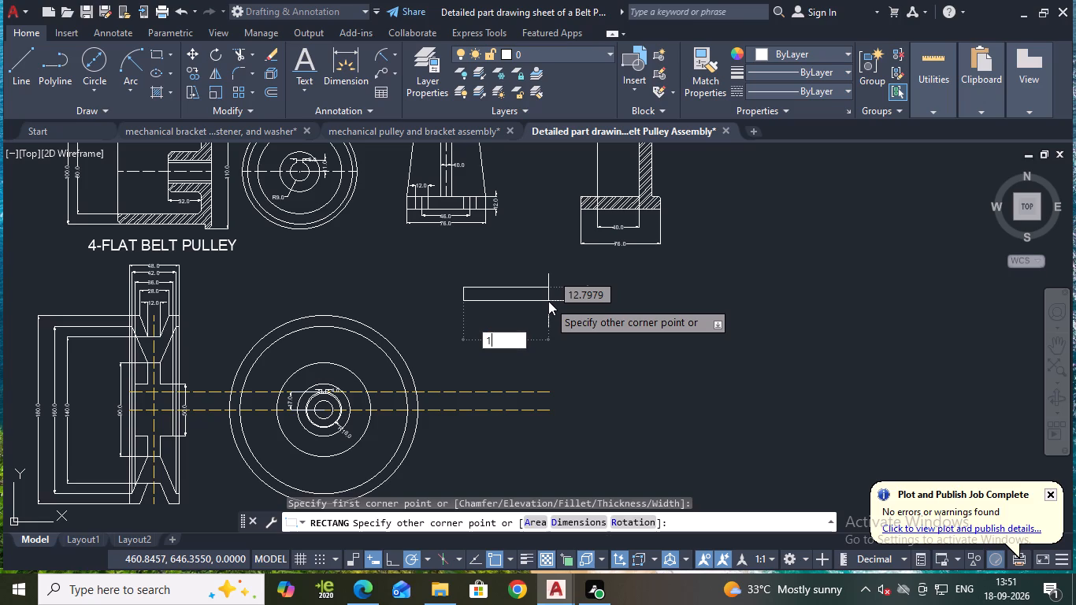
key(Tab)
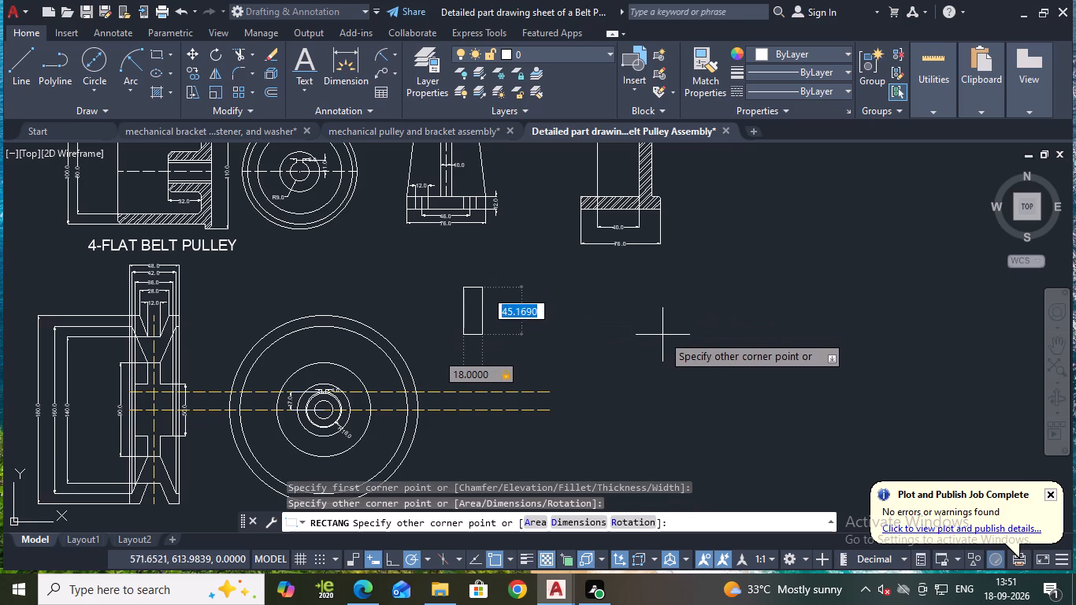
scroll(647, 295, up, 2)
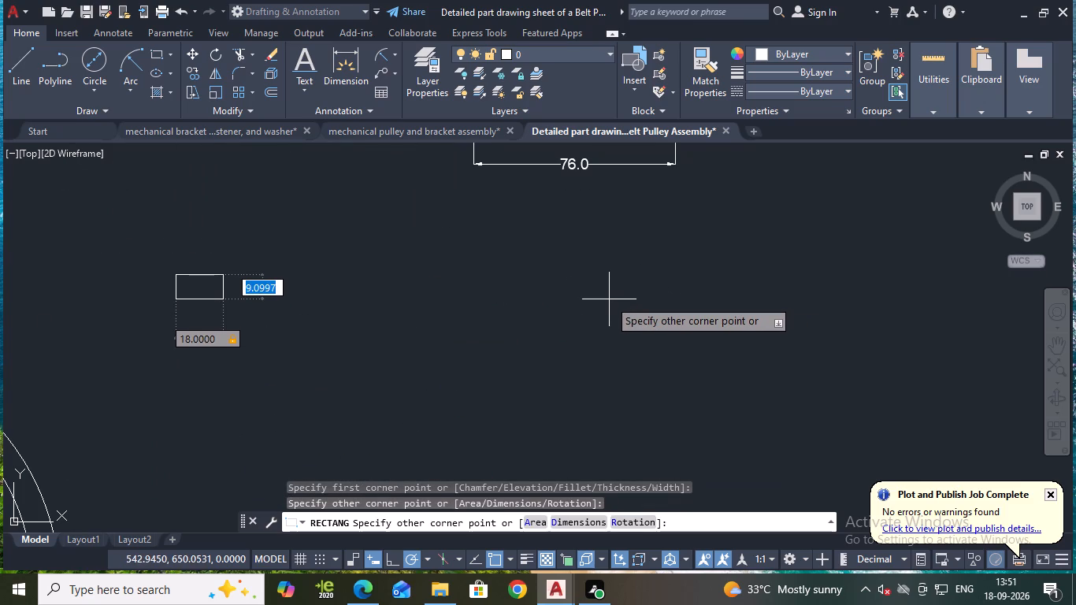
key(4)
key(Return)
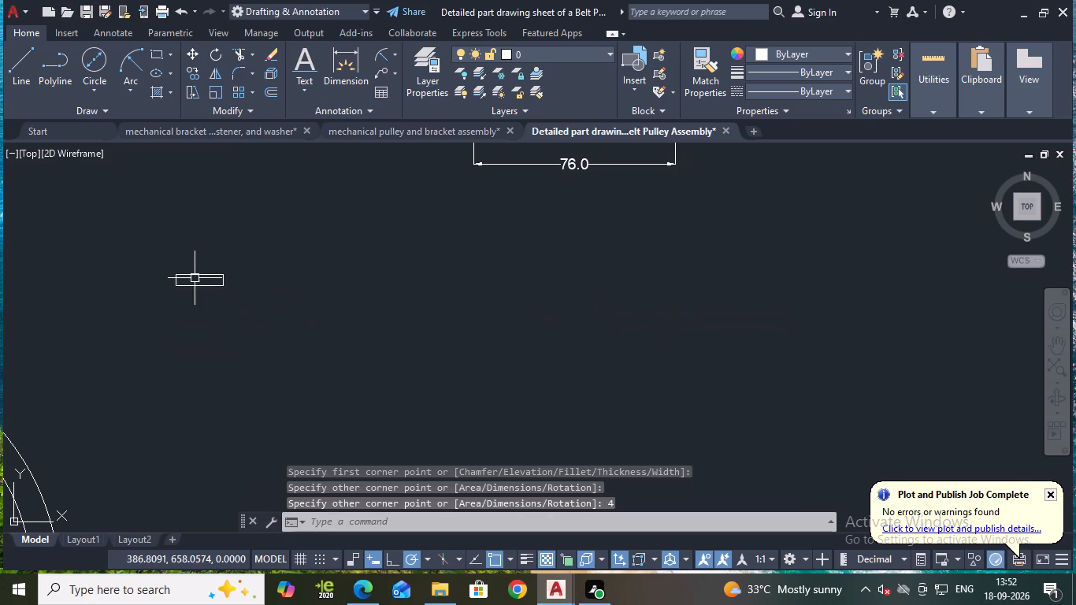
Add a horizontal linear dimension across the 18 by 4 rectangle's width, placed just above it.
click(381, 58)
click(396, 54)
click(400, 80)
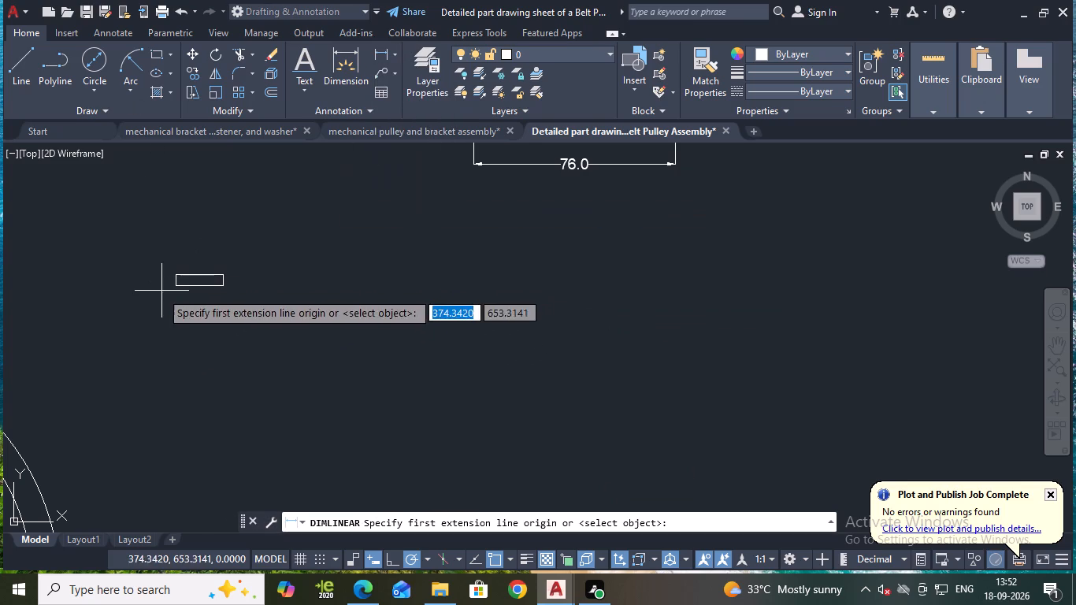
click(172, 279)
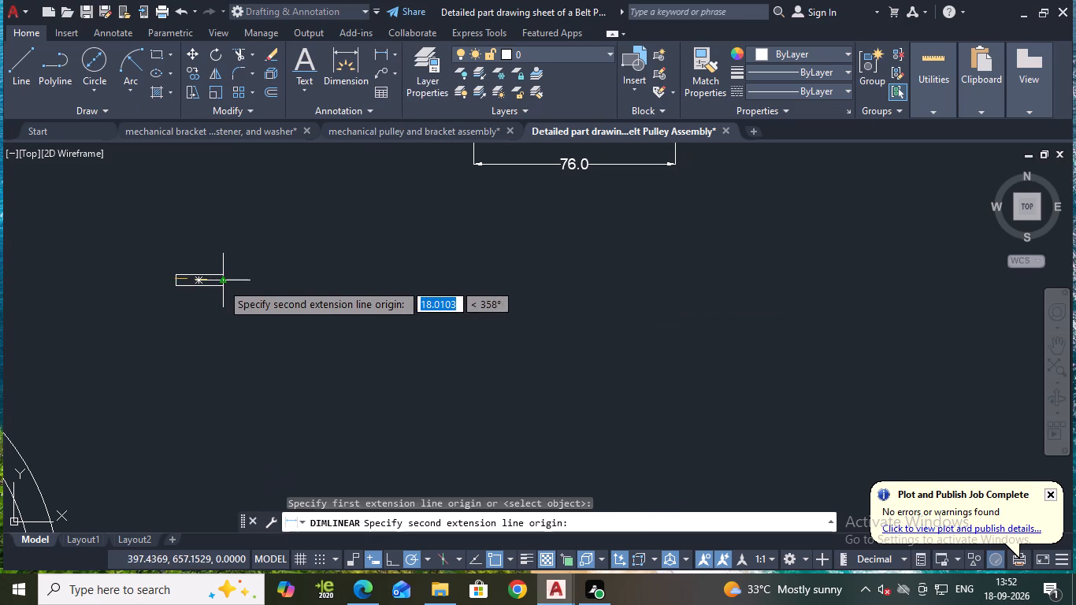
click(221, 283)
click(226, 244)
Add a vertical linear dimension for the rectangle's height, placed just outside its right edge.
key(space)
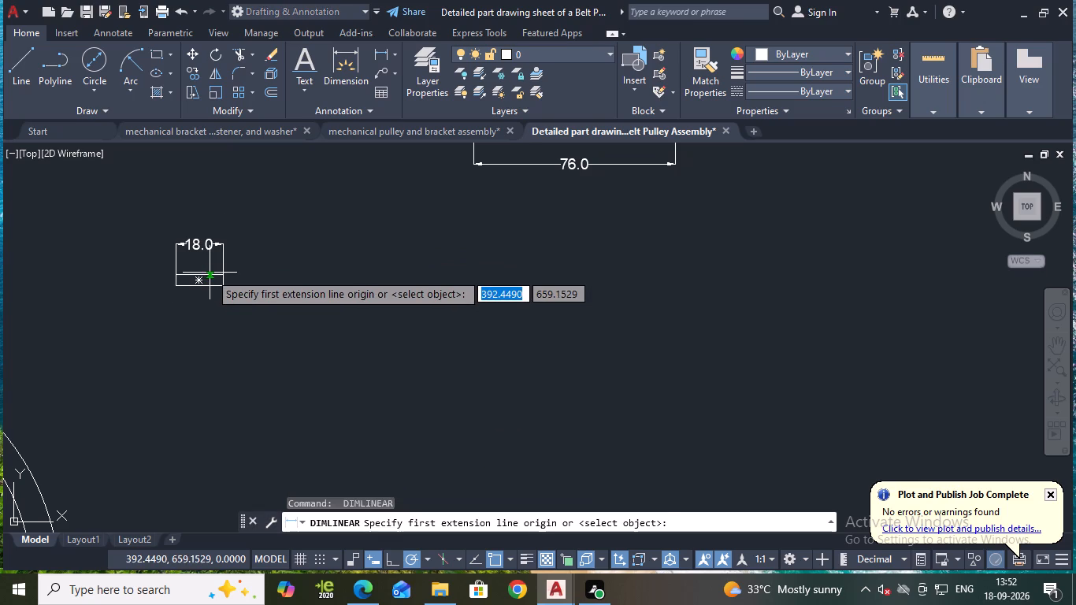
click(220, 275)
click(224, 284)
click(242, 285)
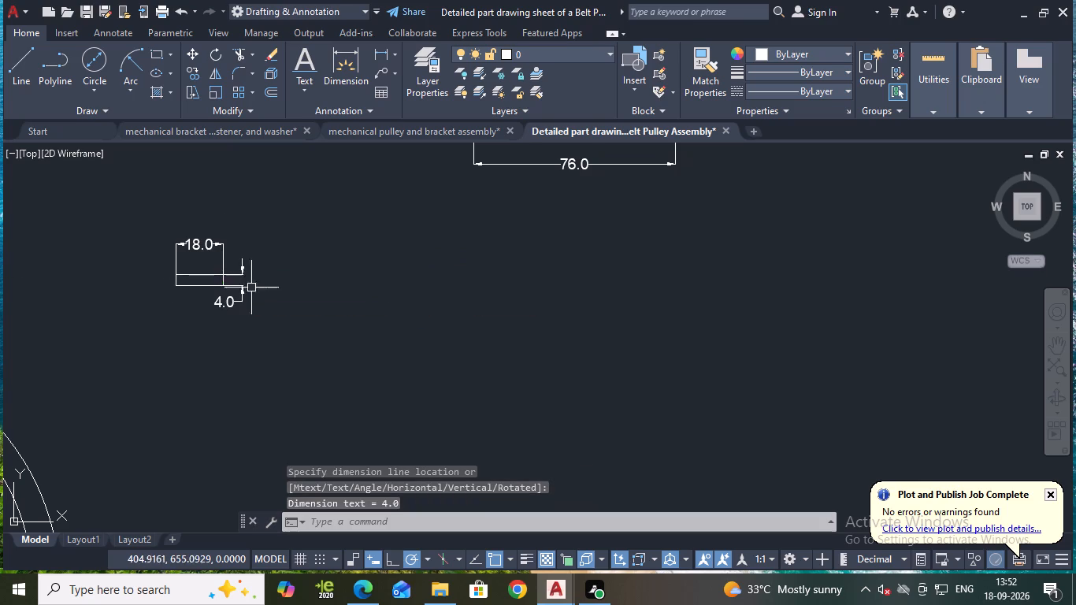
key(space)
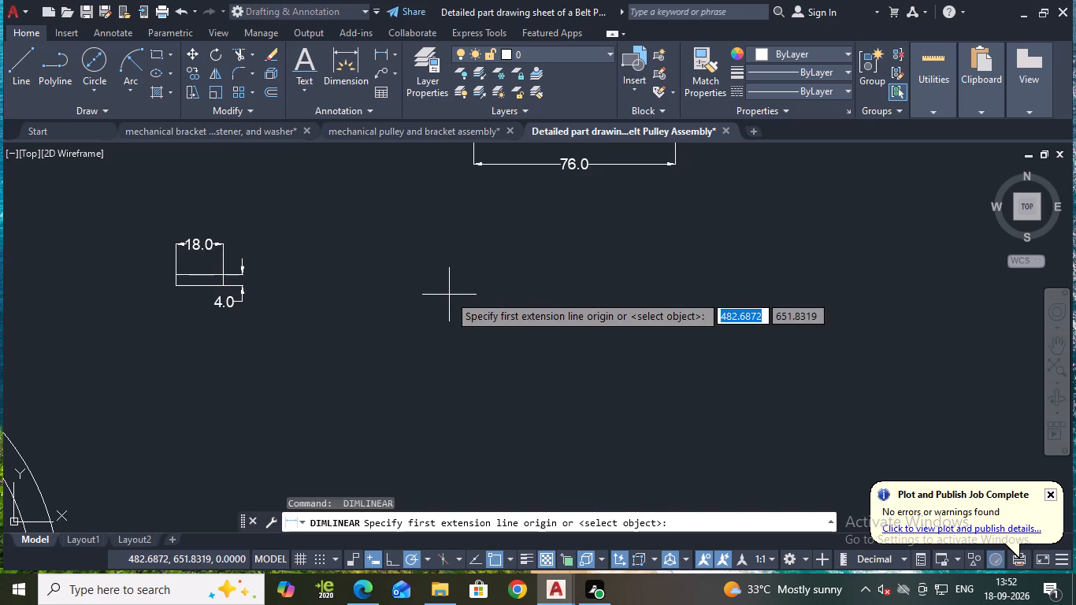
key(Escape)
Draw a 16 diameter circle in the empty space to the right of the dimensioned rectangle.
click(87, 57)
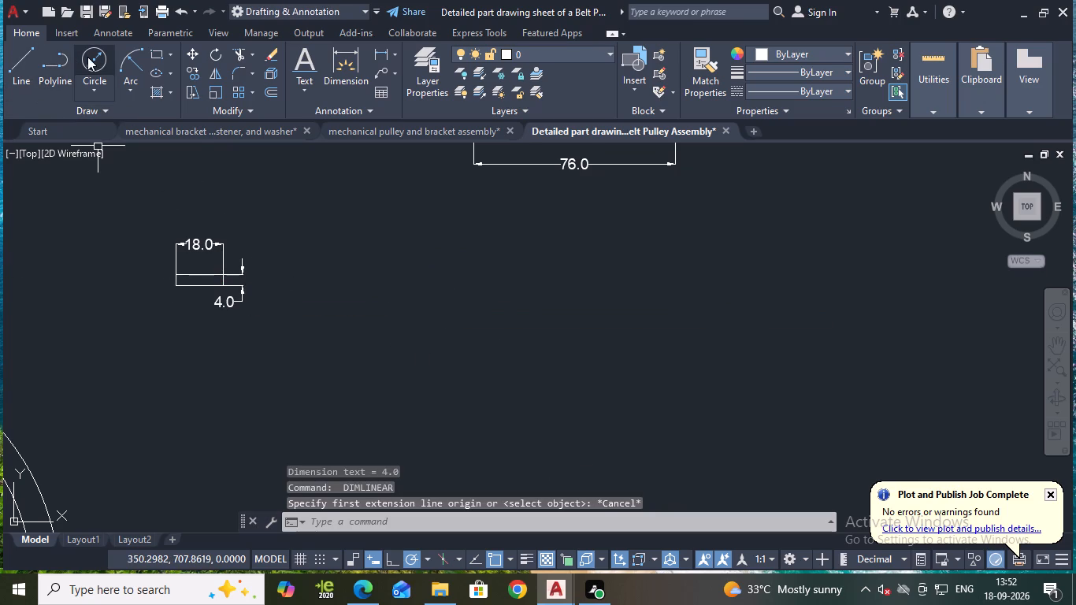
click(332, 265)
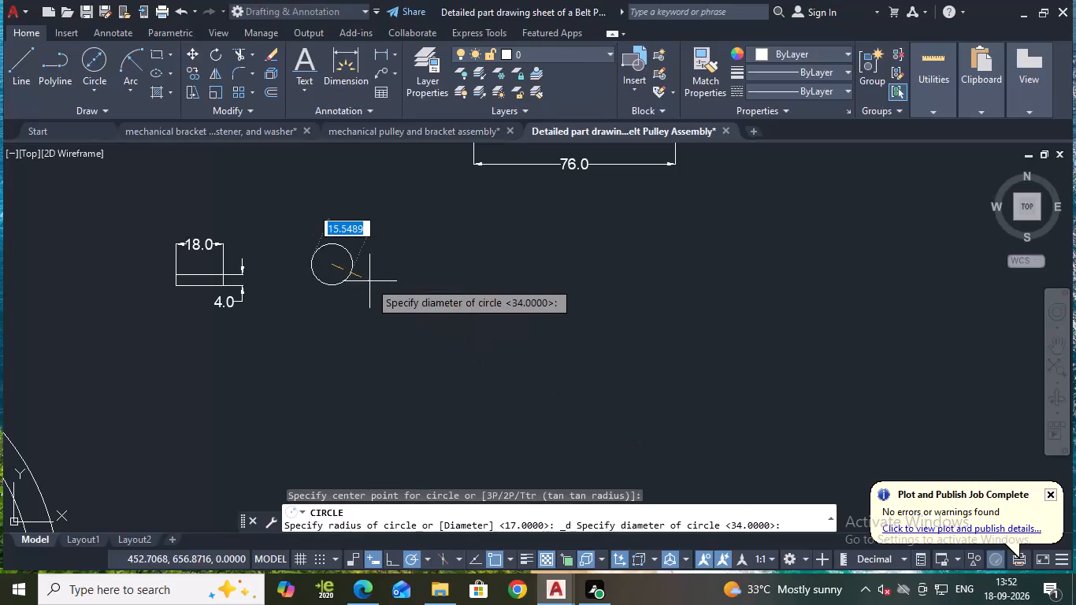
key(d)
key(Return)
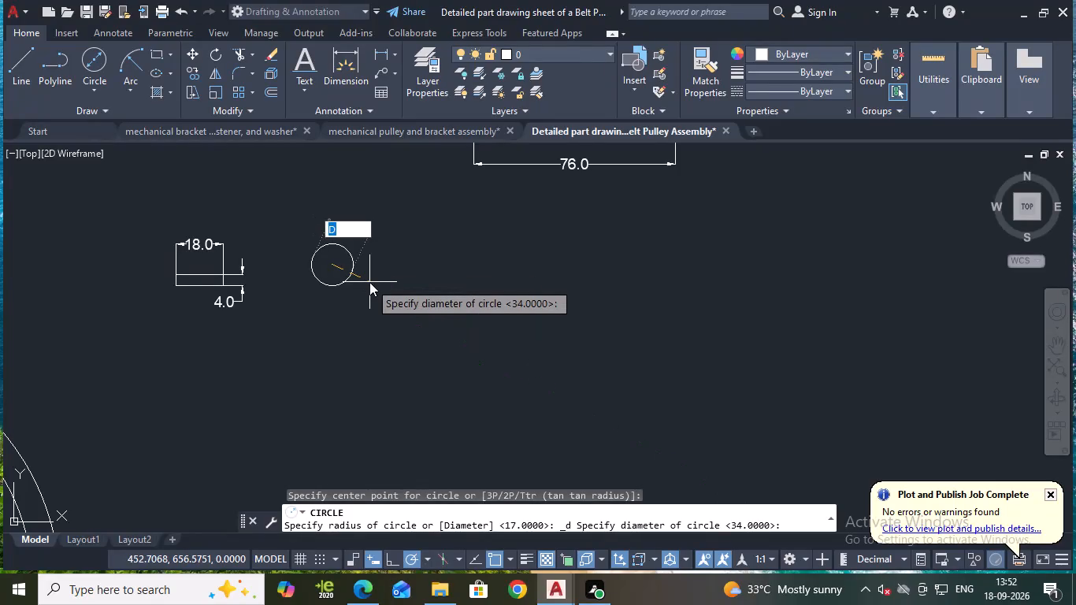
text(16)
key(Return)
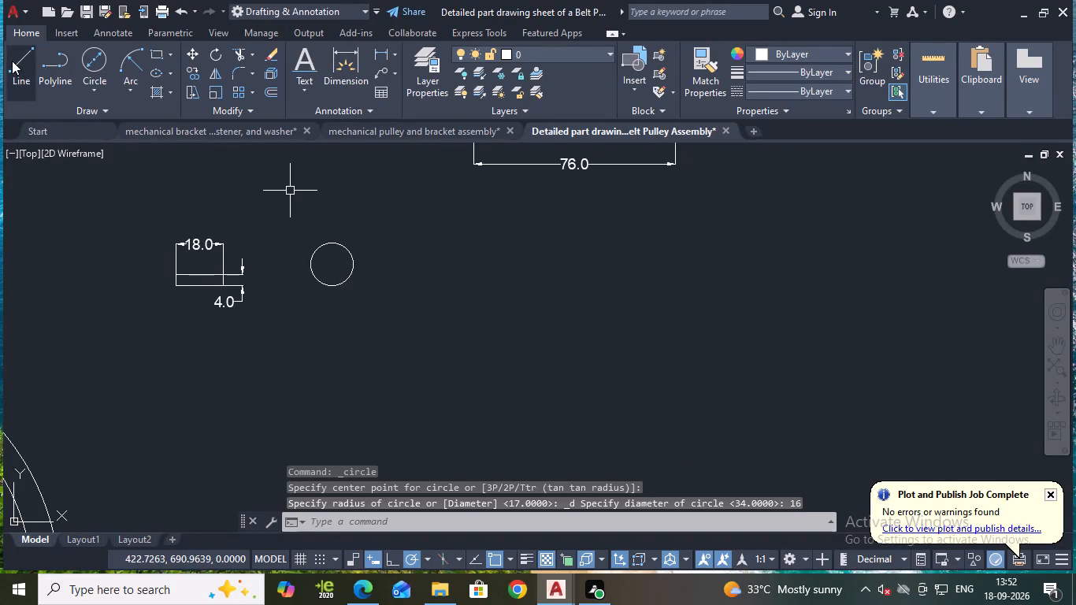
Draw a horizontal line across the 16 diameter circle from its left quadrant to its right quadrant.
click(12, 61)
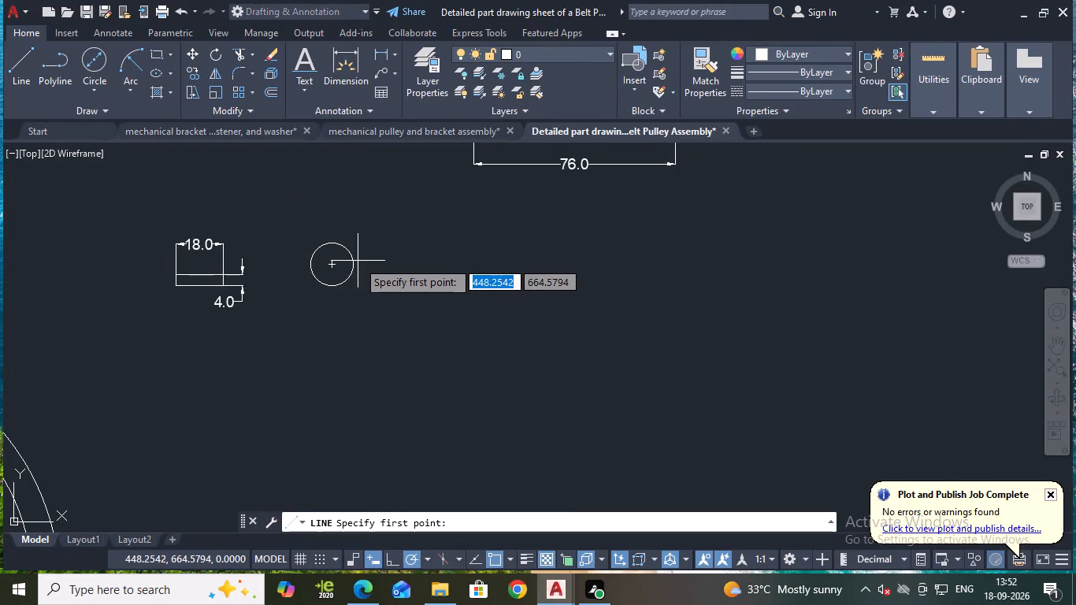
click(308, 265)
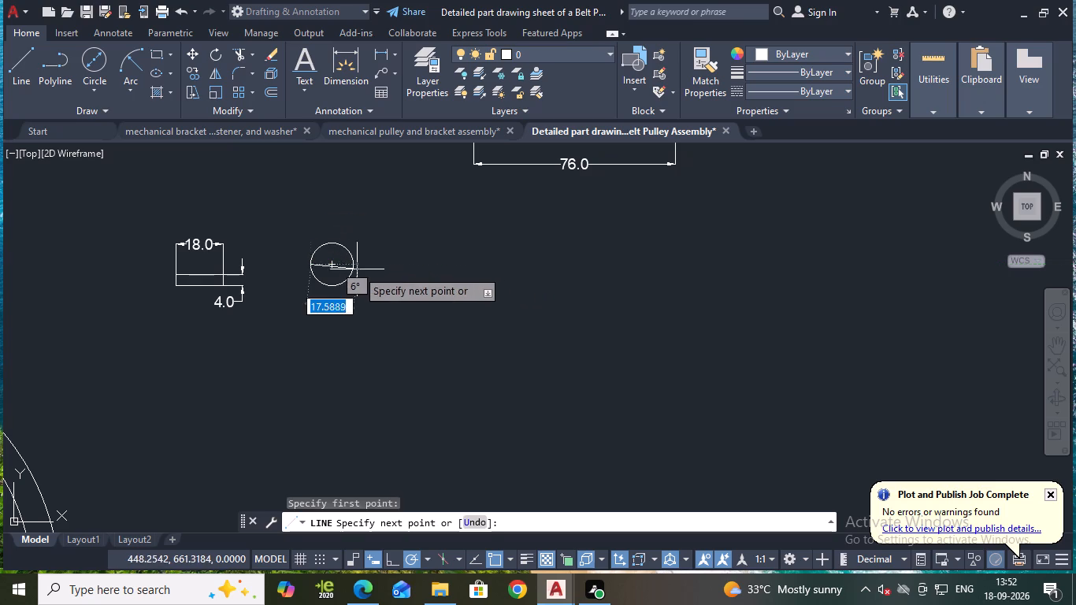
click(354, 265)
key(Escape)
Trim away the upper half of the circle above the horizontal diameter line.
text(TR)
key(Return)
click(349, 253)
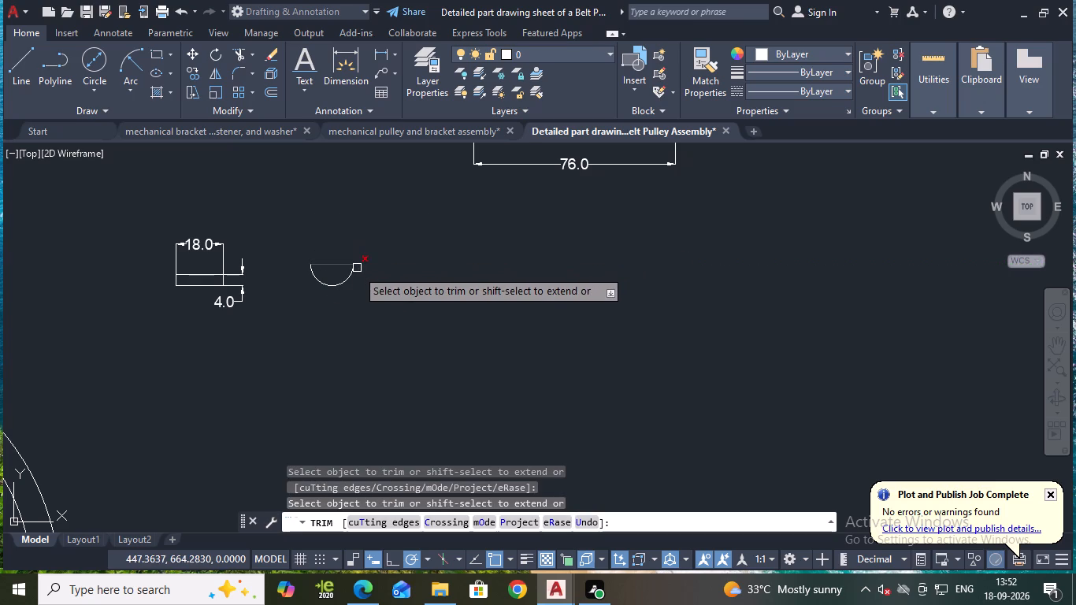
scroll(369, 286, up, 1)
middle_click(382, 291)
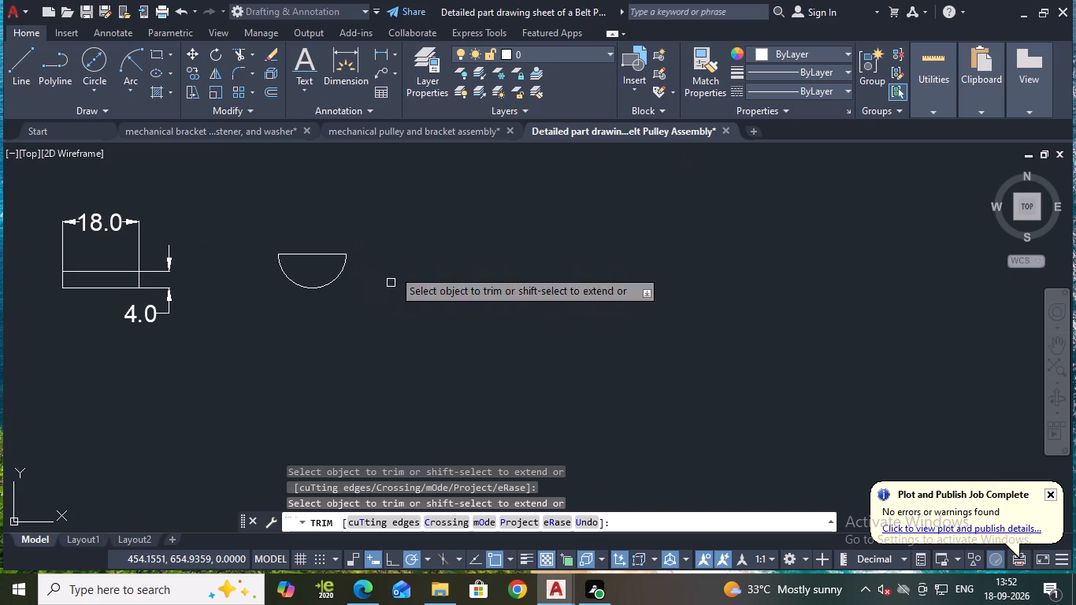
key(Escape)
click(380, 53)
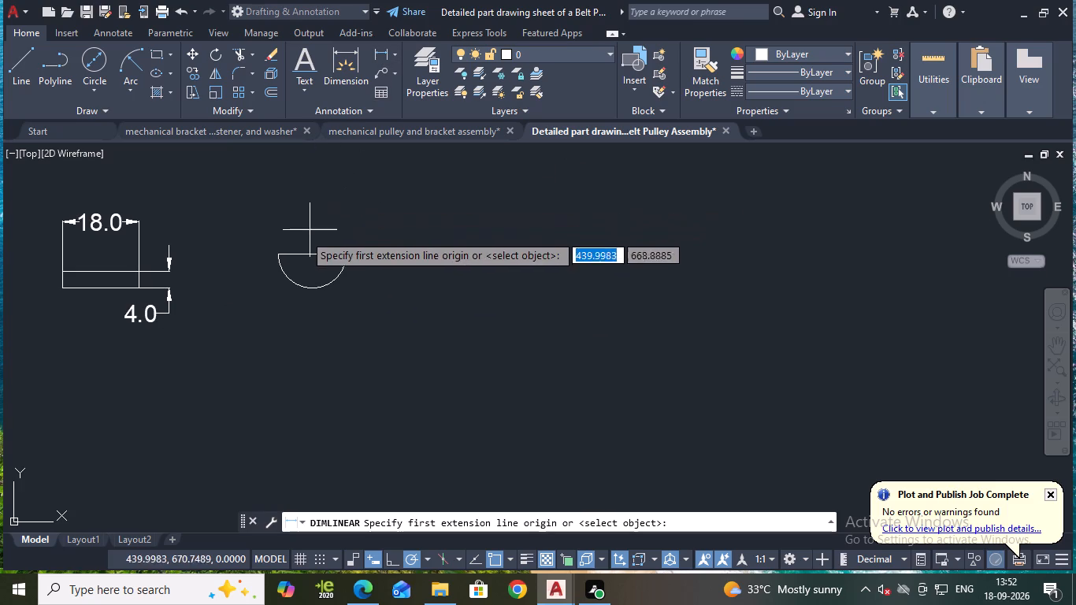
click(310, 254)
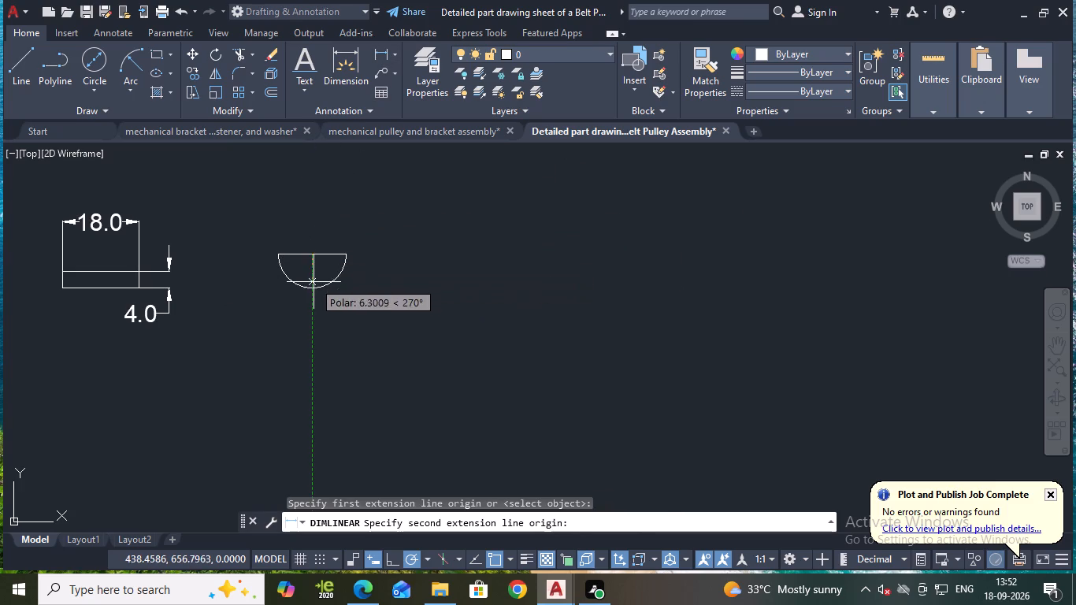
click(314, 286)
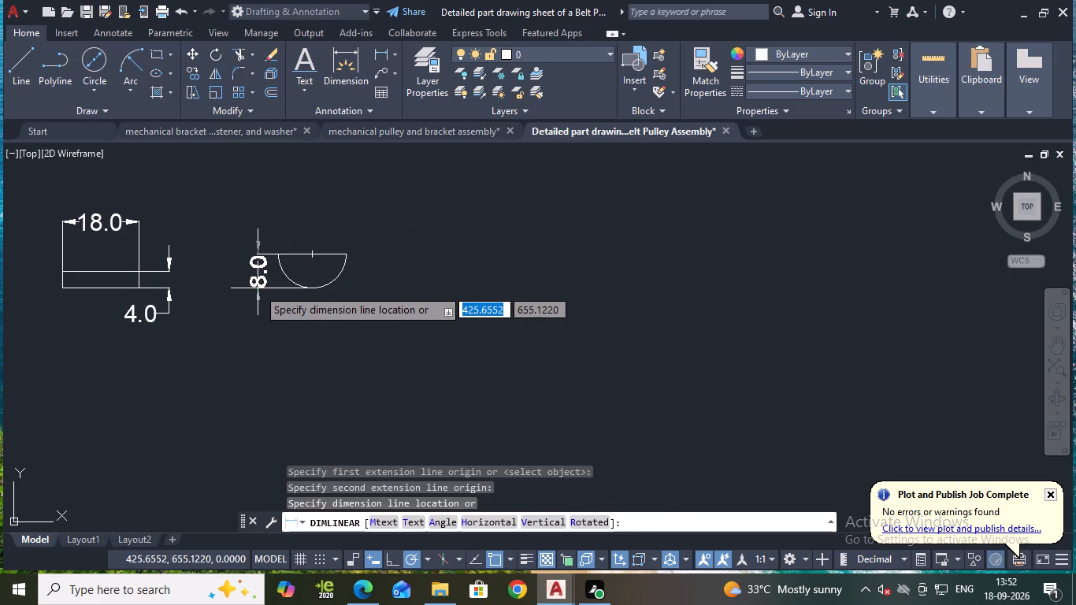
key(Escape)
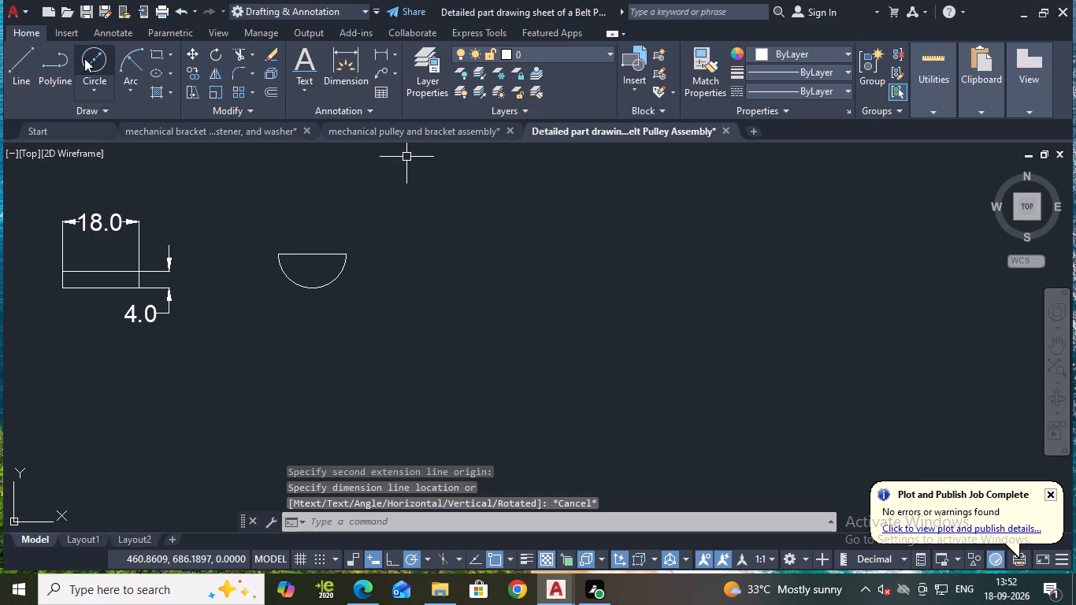
Draw a horizontal helper line about 14 long from the semicircle's lowest point outward to the left.
click(18, 64)
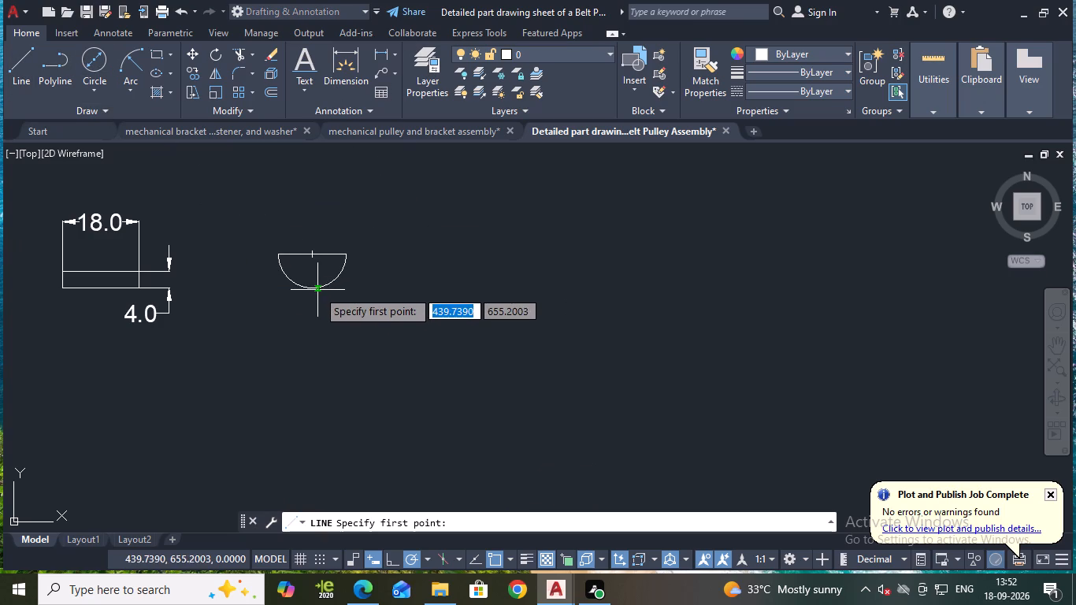
click(310, 288)
click(252, 289)
key(Escape)
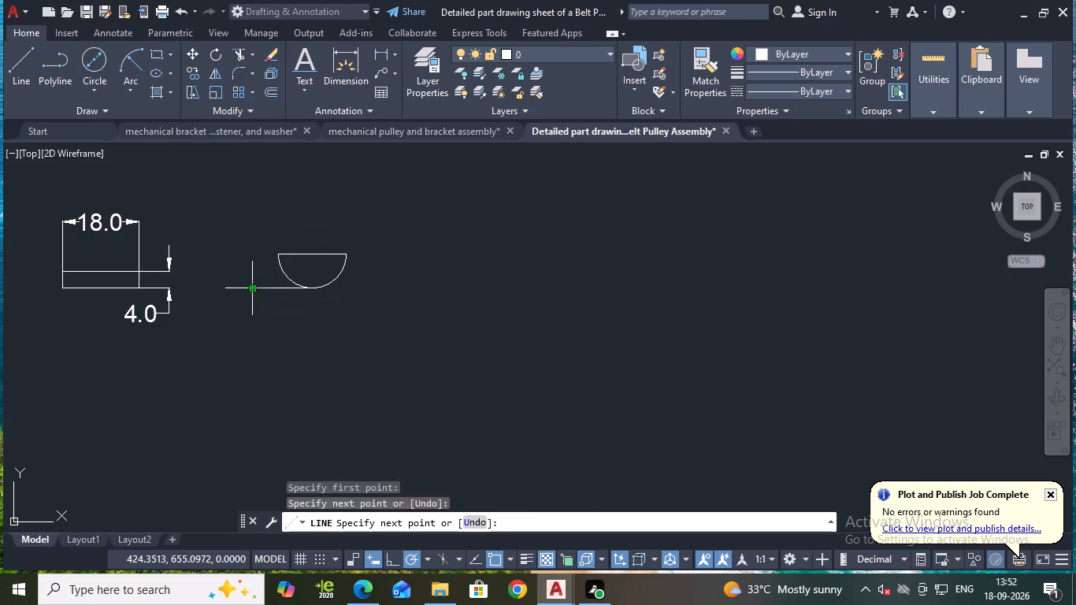
Offset the horizontal helper line upward by 6.50 into the semicircle.
key(o)
key(Return)
key(Return)
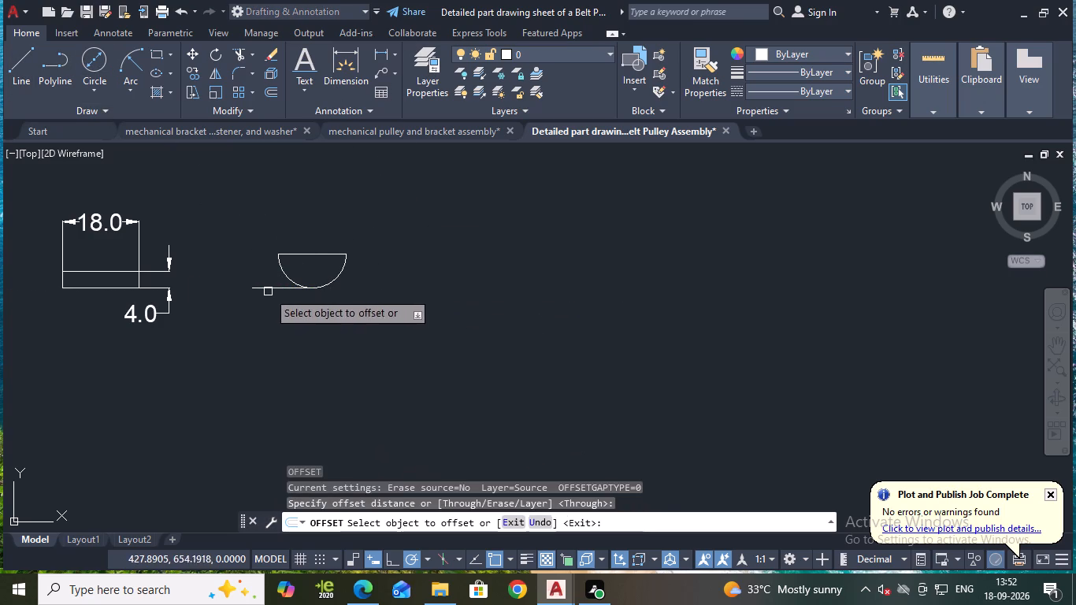
click(269, 291)
text(6.5)
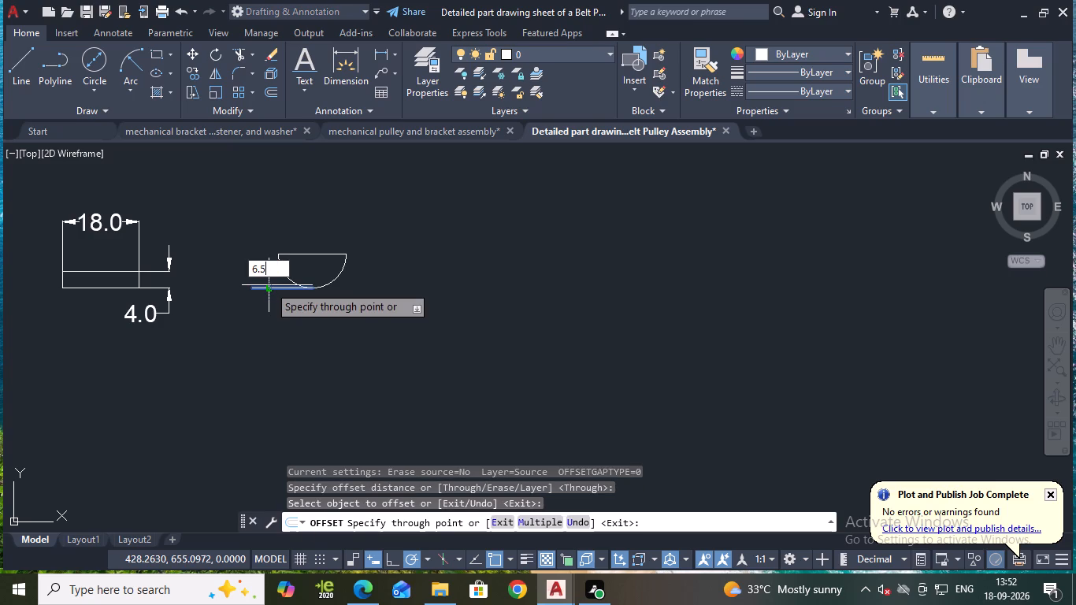
key(0)
key(Return)
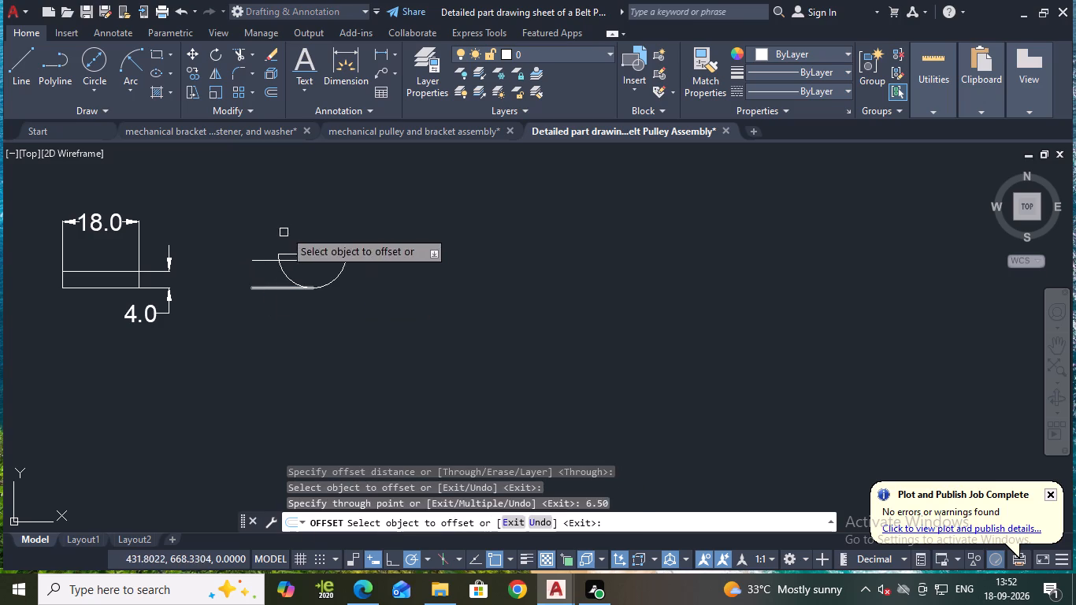
key(Escape)
Stretch the right end of the offset line horizontally until it passes beyond the semicircle's right side.
scroll(270, 259, up, 2)
click(270, 259)
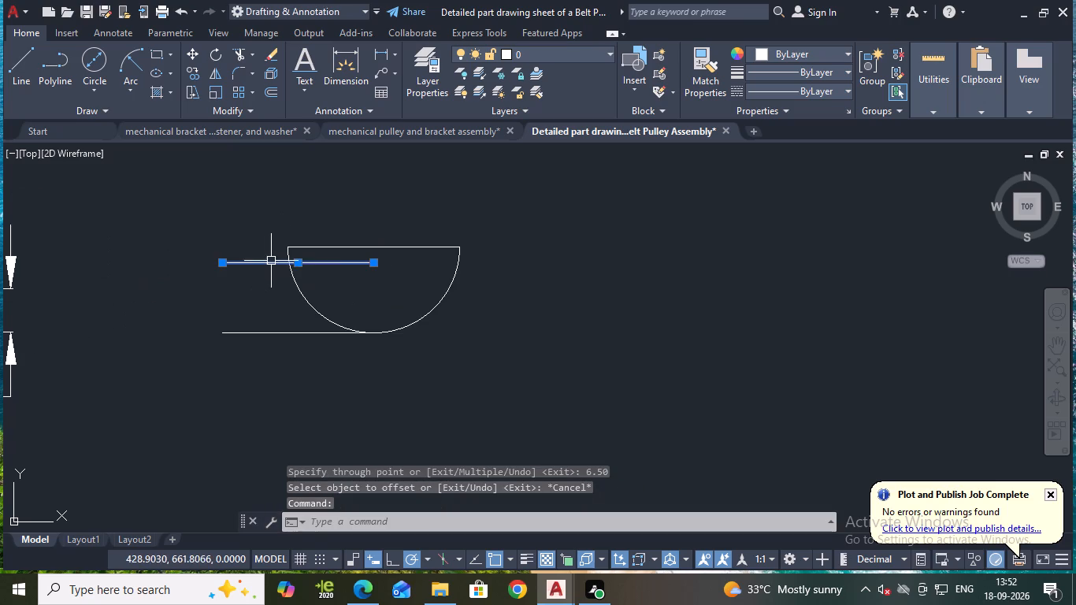
drag(377, 264, 384, 263)
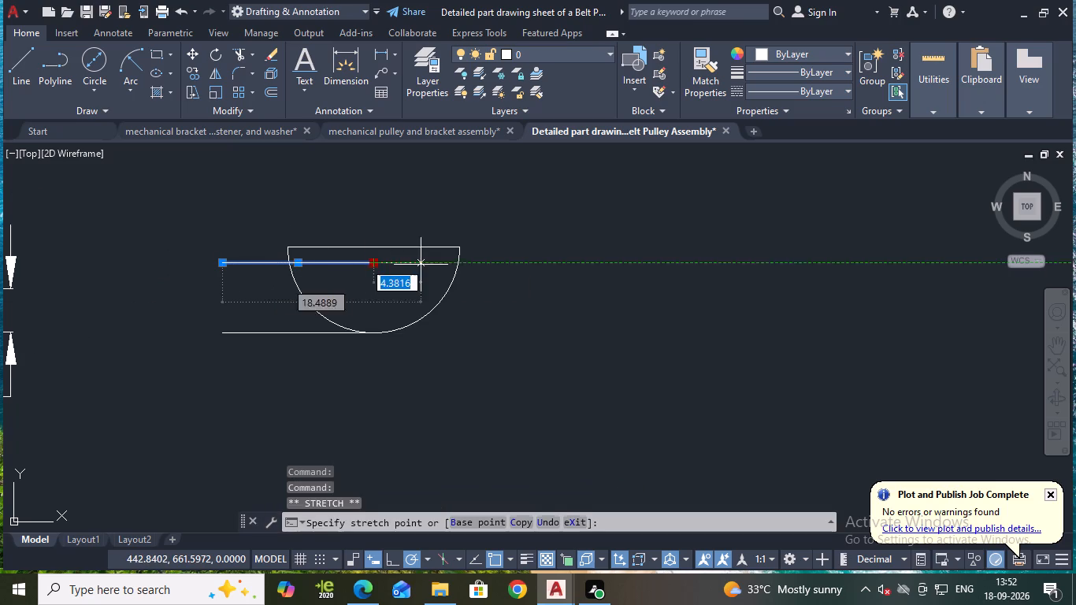
click(507, 262)
key(Escape)
Trim the offset line's overhangs, the bottom helper line, the diameter line and the arc ends above the chord, leaving a closed circular segment.
text(TR)
key(Return)
click(276, 265)
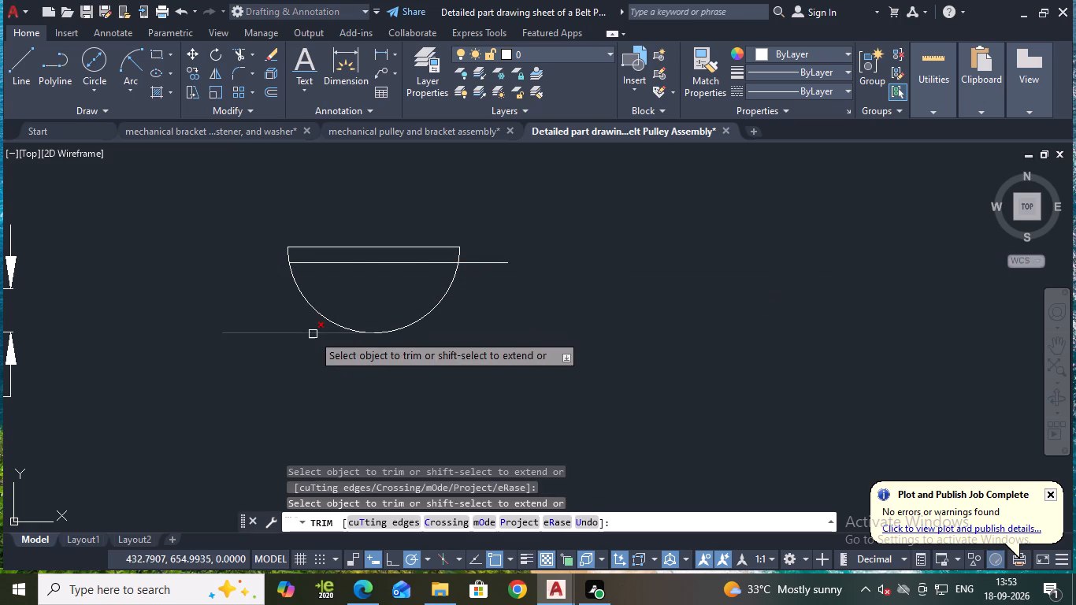
click(313, 334)
click(286, 247)
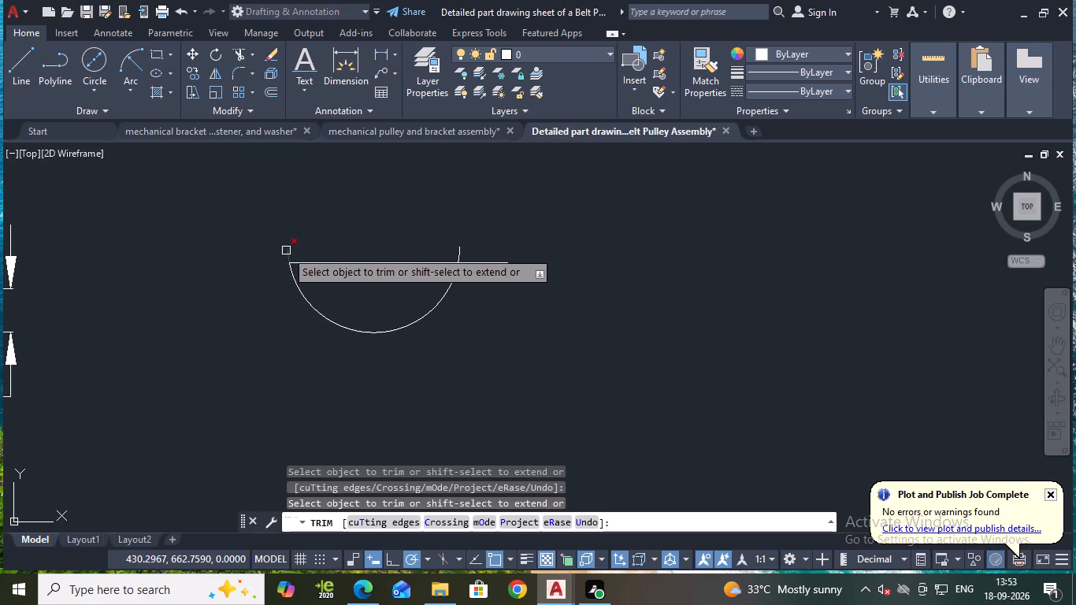
drag(286, 251, 295, 251)
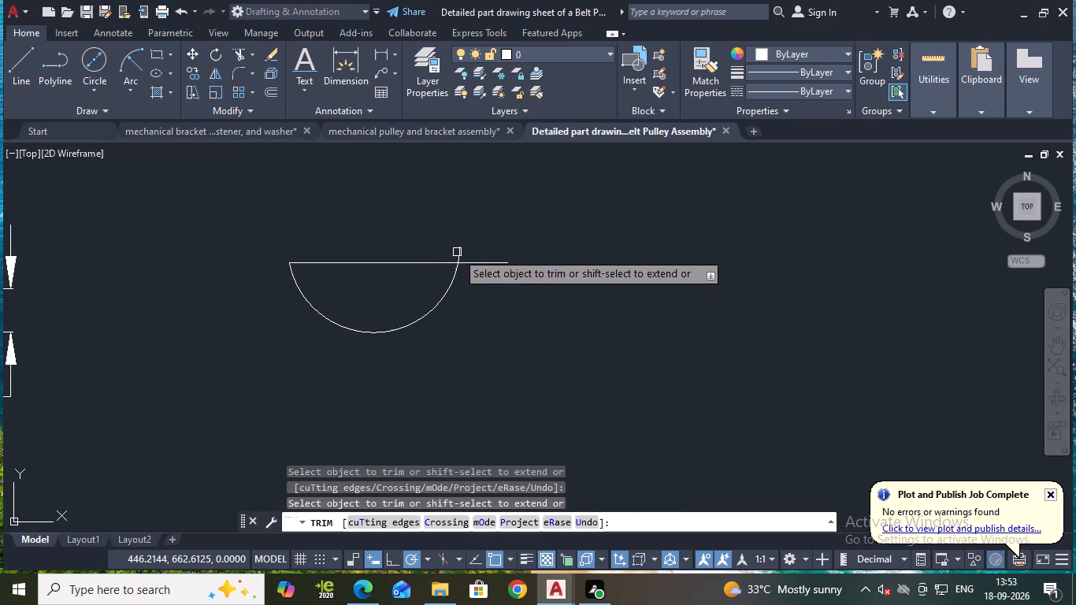
click(458, 252)
click(477, 262)
key(Escape)
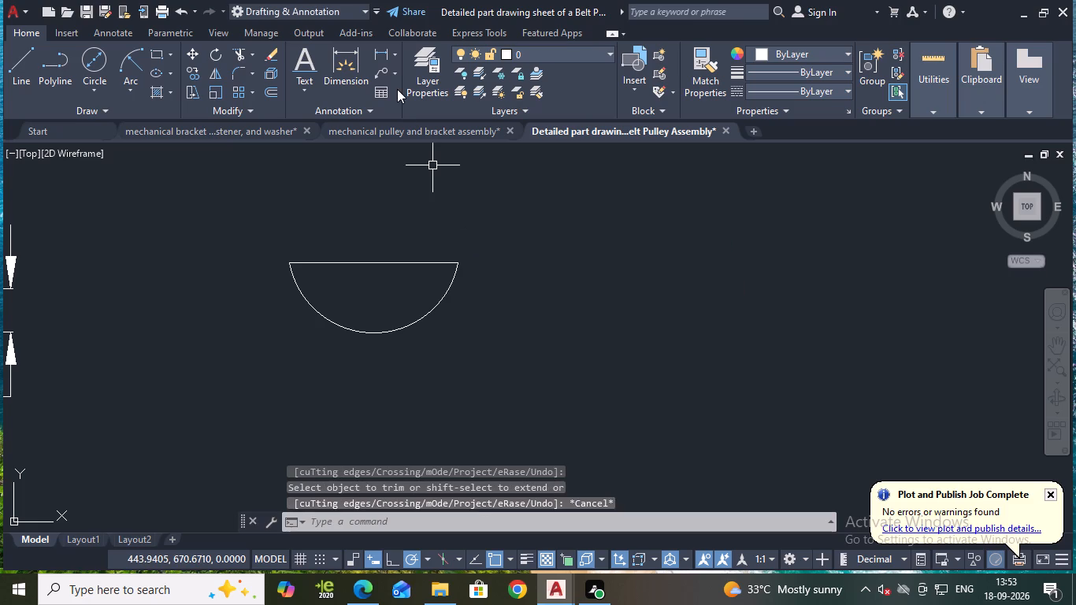
Add a radius dimension to the segment's arc, placed just outside it at the lower right.
click(397, 58)
click(409, 213)
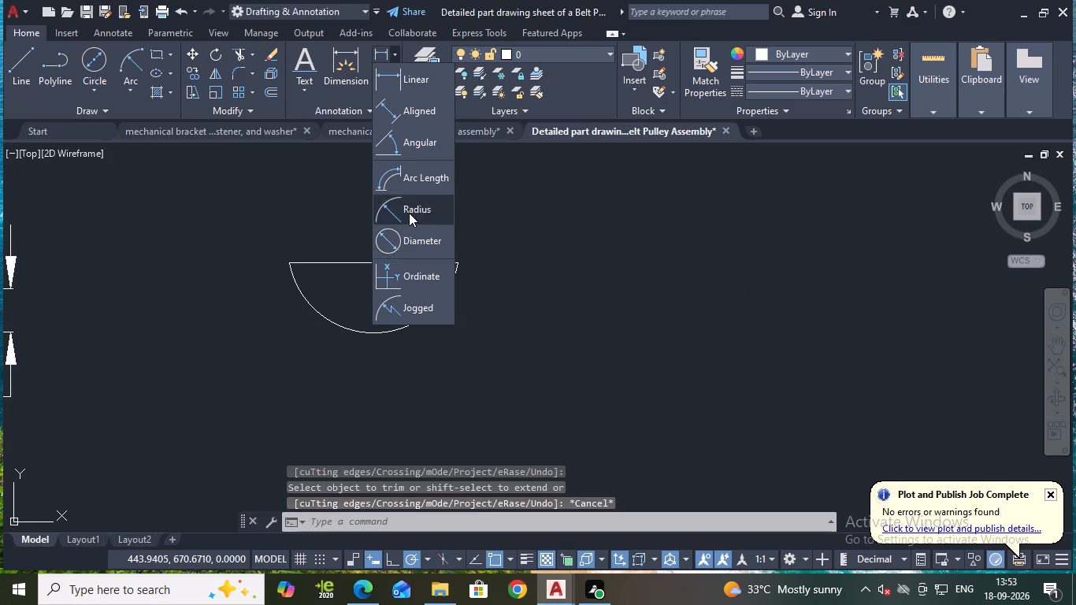
click(425, 317)
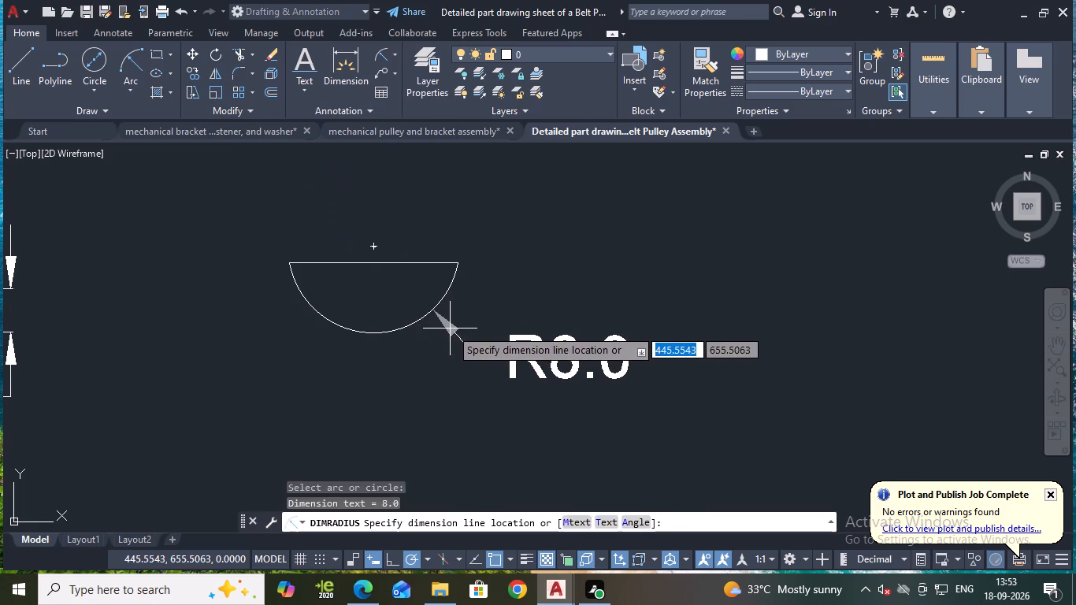
click(451, 328)
Add a vertical linear dimension from the chord's midpoint to the arc's lowest point, placed left of the segment.
click(391, 48)
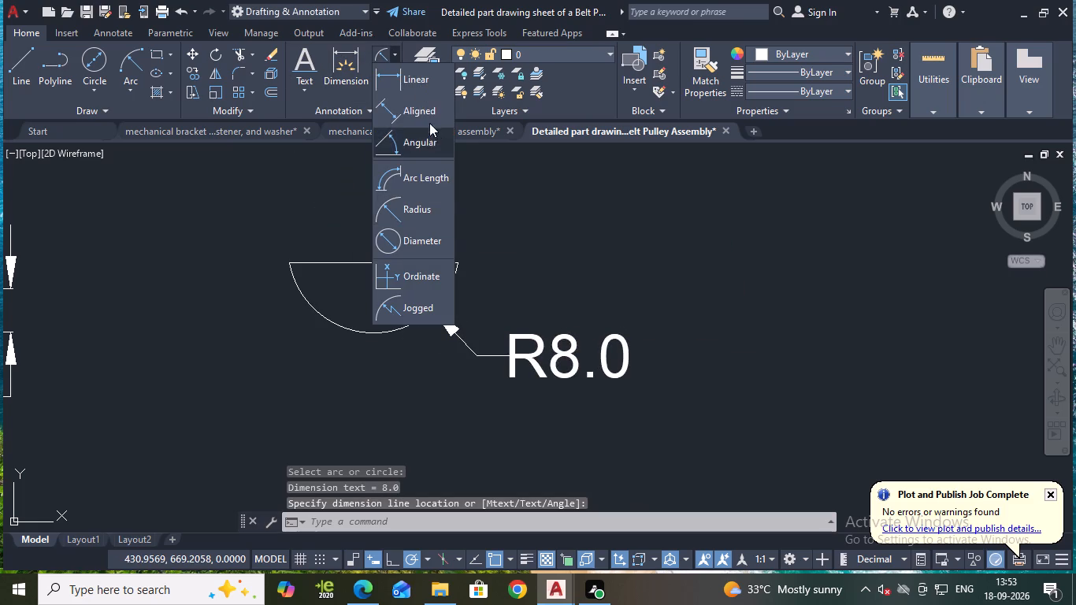
click(403, 80)
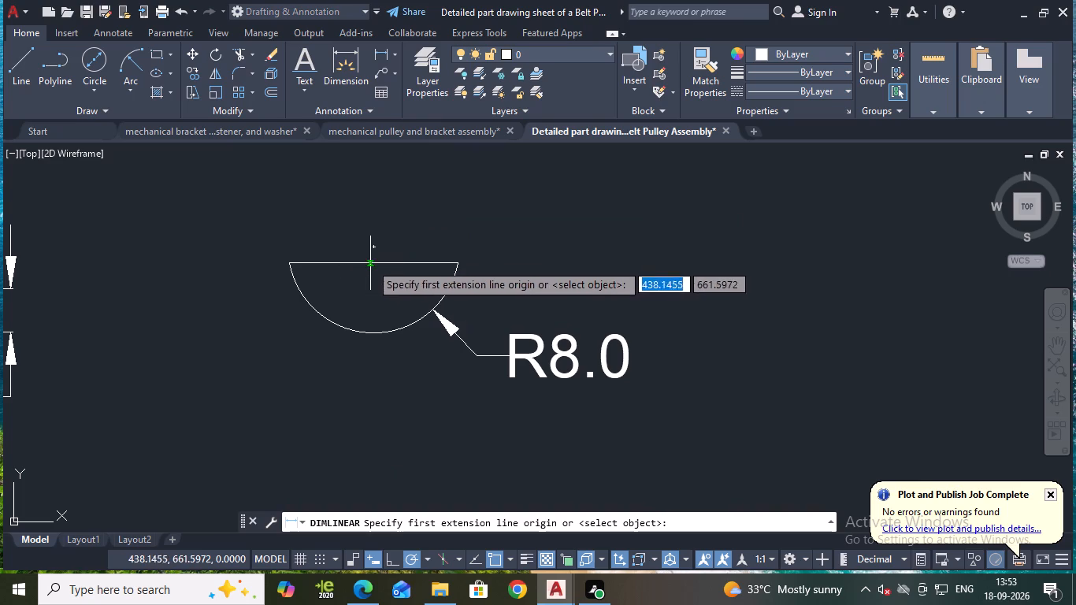
click(372, 262)
click(375, 330)
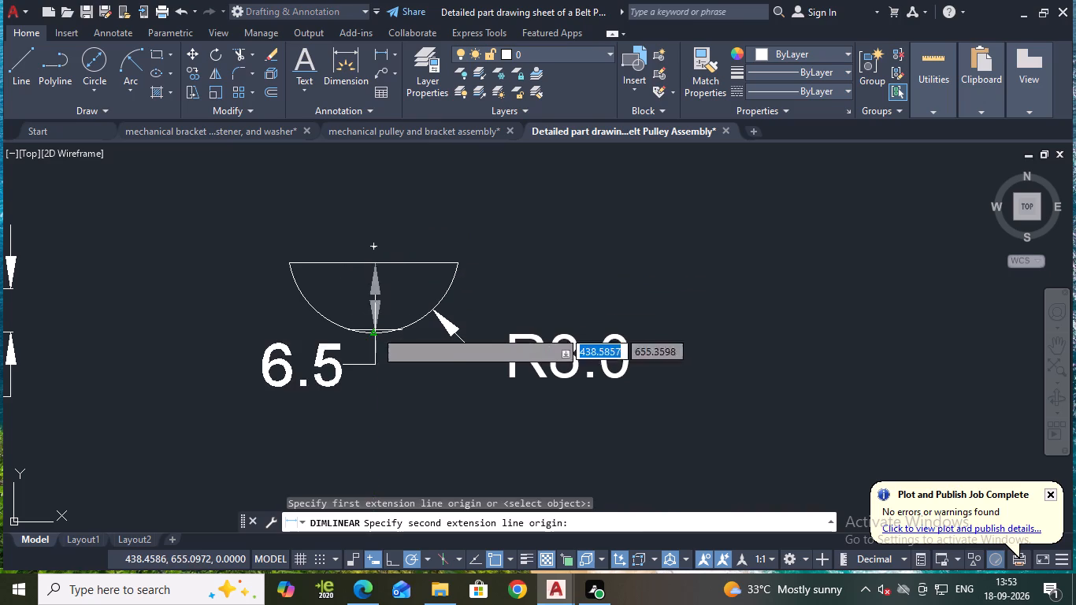
click(276, 321)
scroll(491, 302, down, 1)
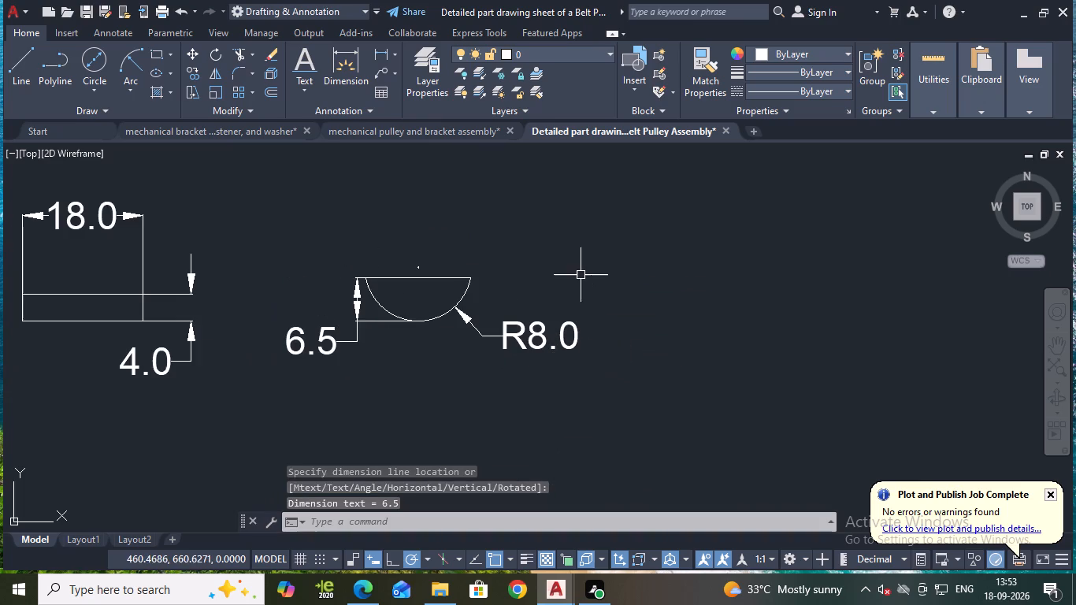
middle_drag(584, 273, 577, 277)
key(Escape)
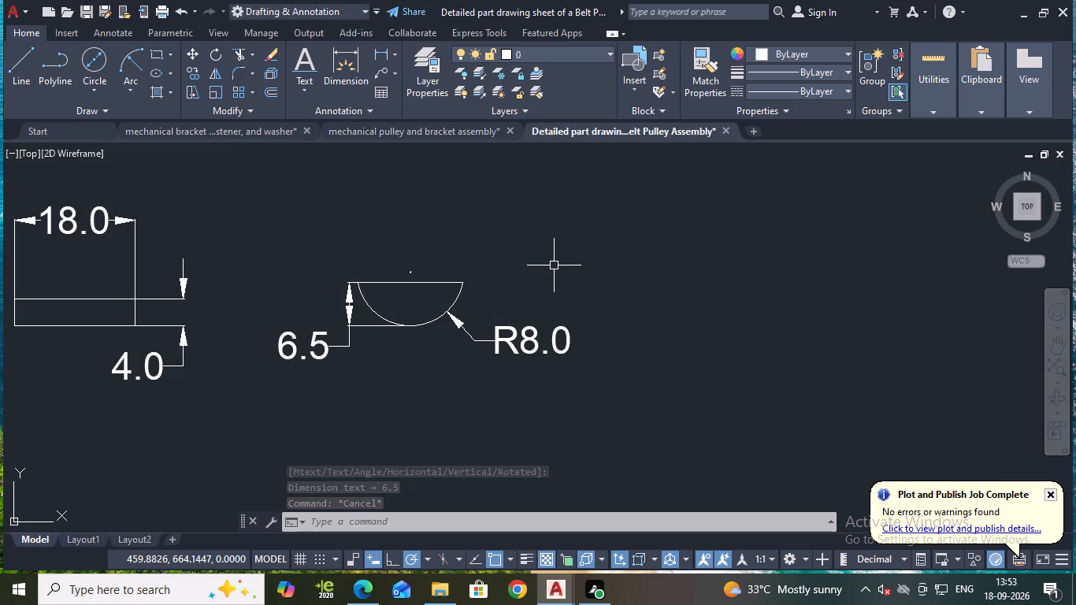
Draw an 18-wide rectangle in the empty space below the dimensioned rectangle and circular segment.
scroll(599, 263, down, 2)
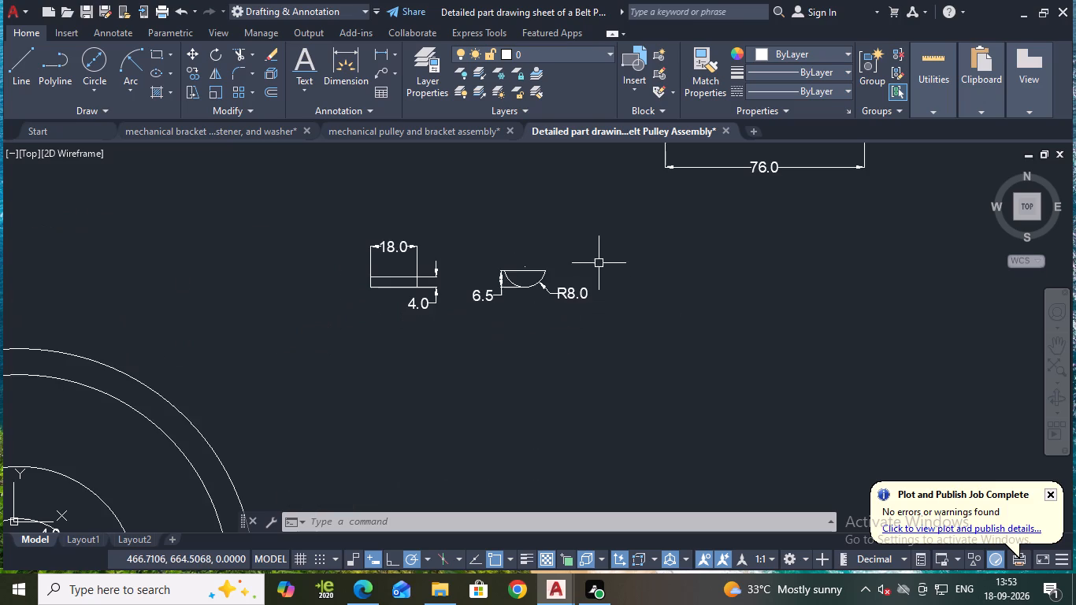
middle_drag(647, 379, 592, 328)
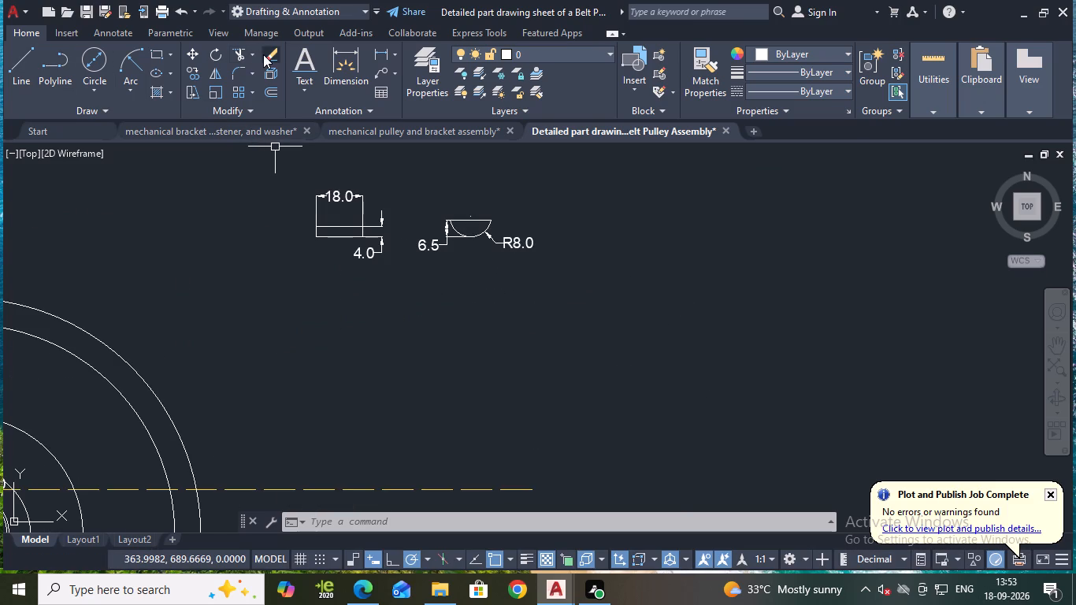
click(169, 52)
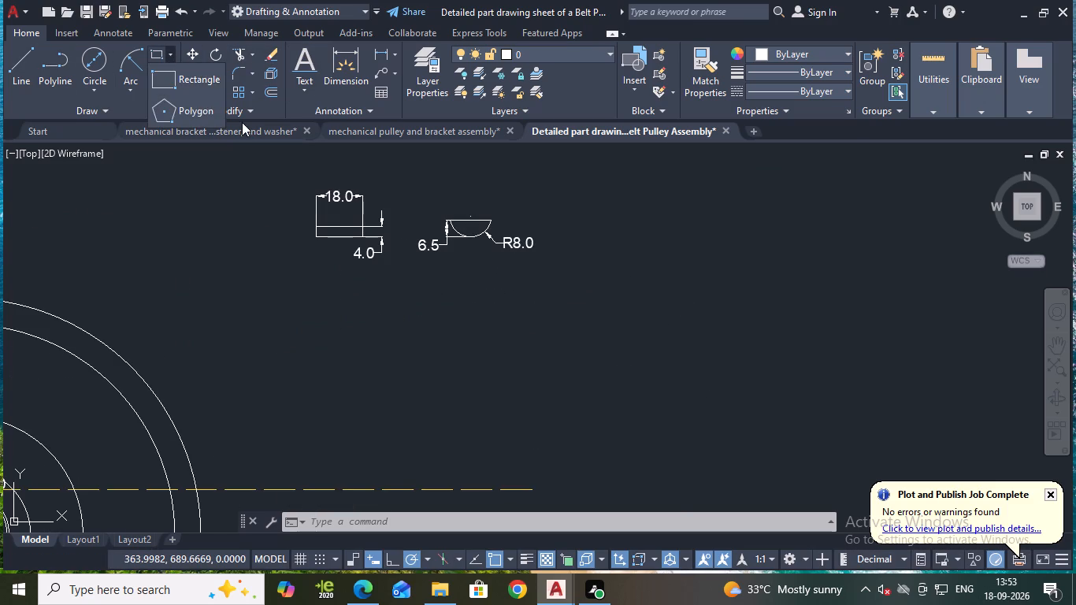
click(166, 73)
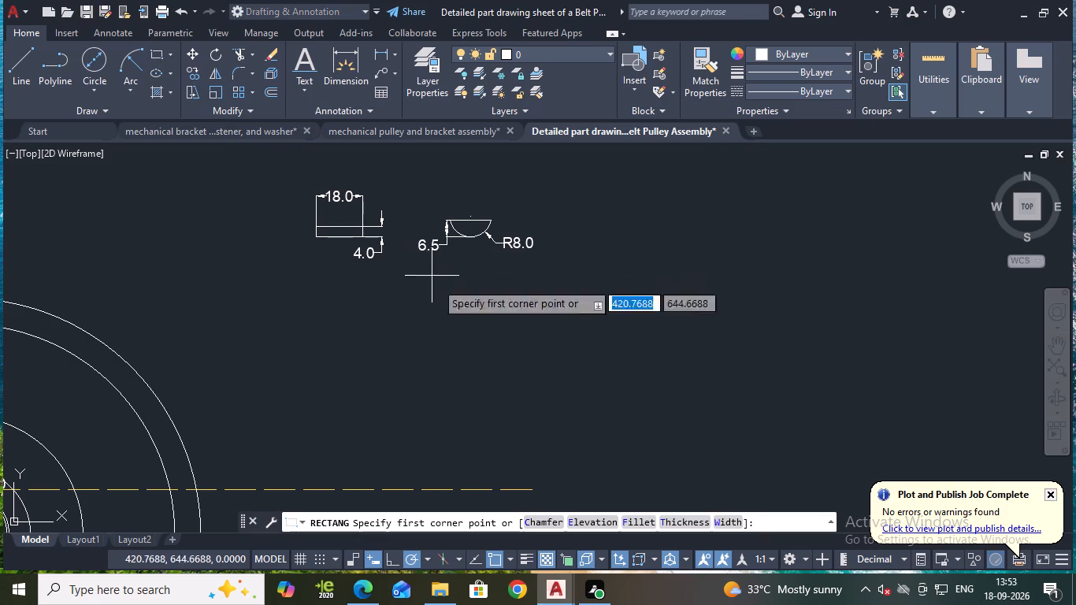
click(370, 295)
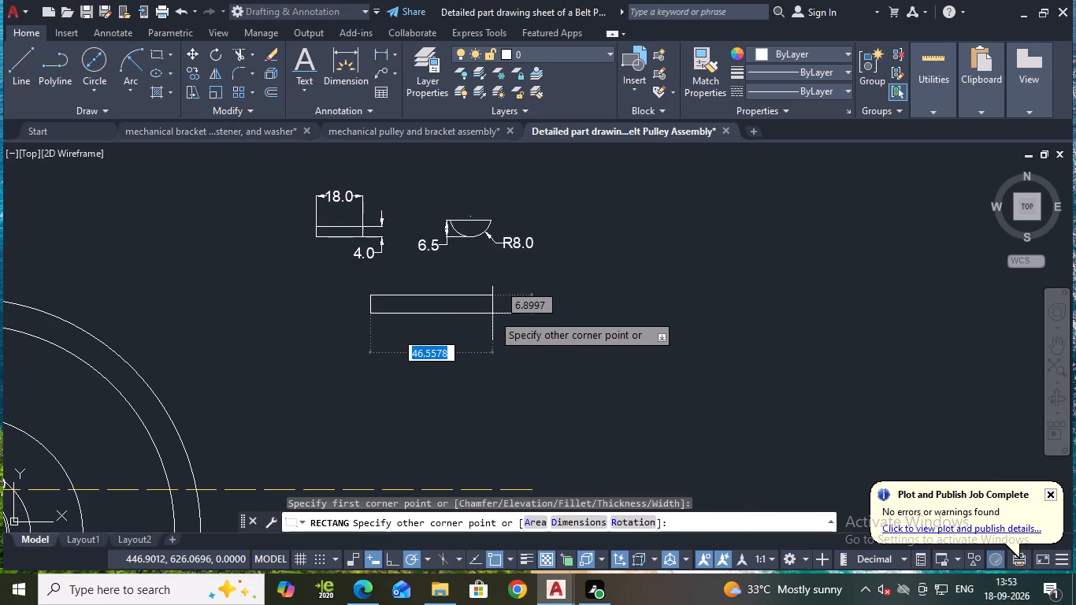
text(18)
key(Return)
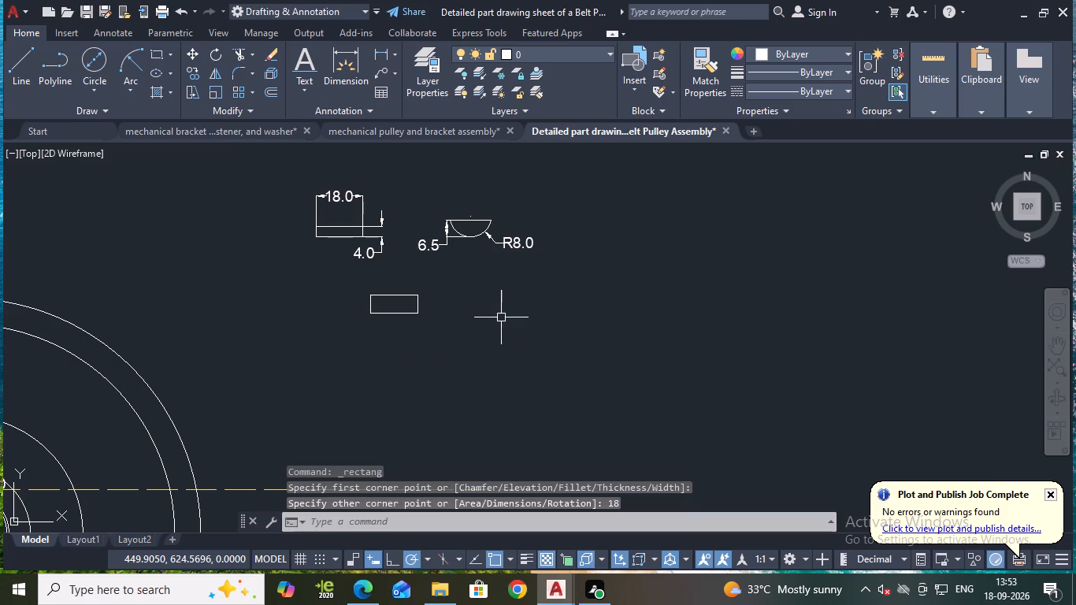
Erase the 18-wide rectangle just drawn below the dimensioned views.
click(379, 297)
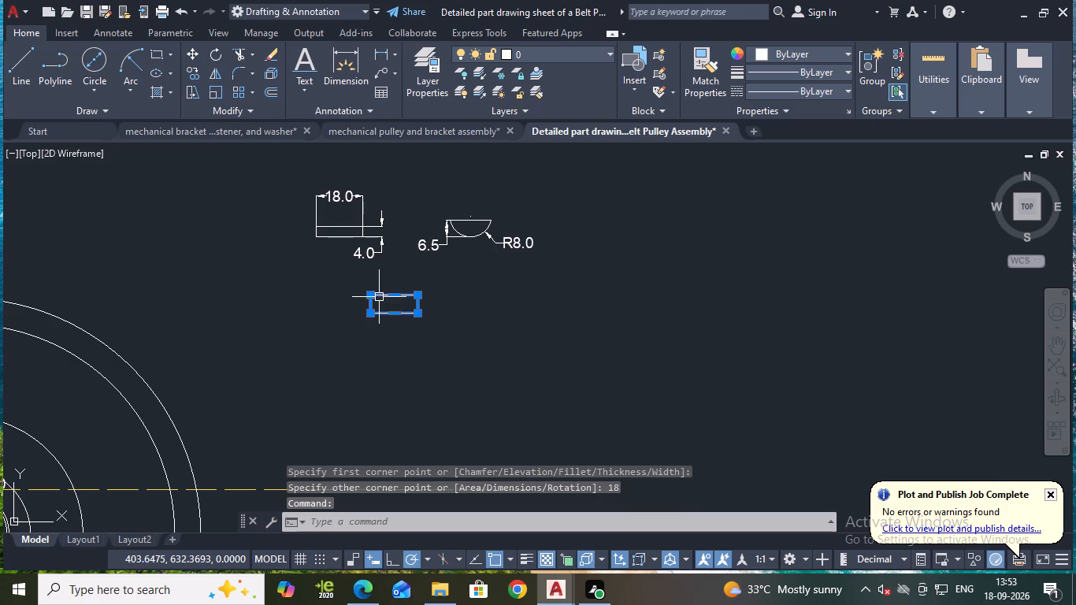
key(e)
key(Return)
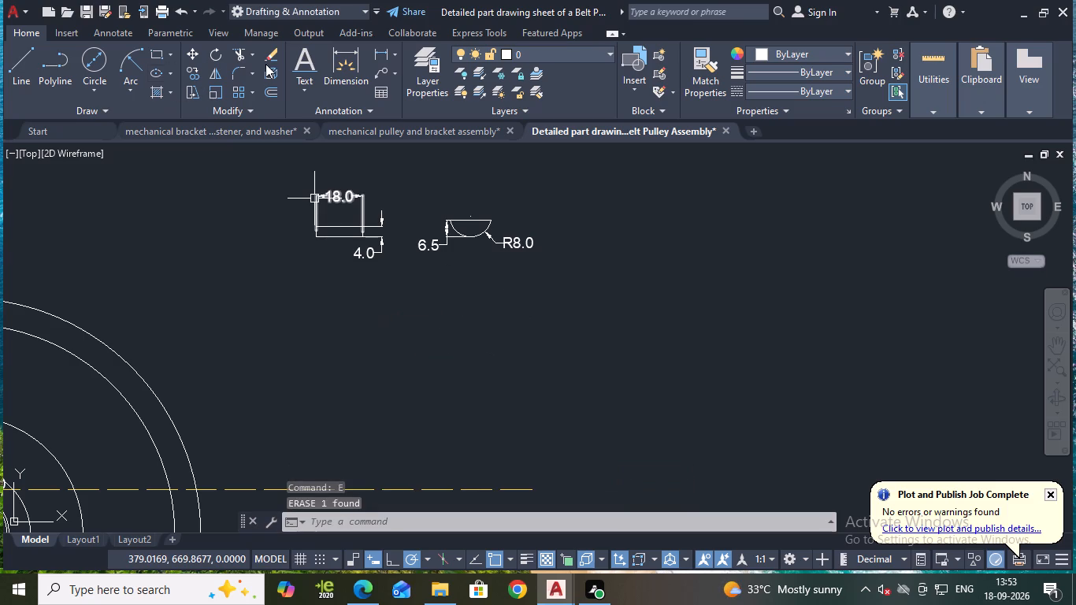
Draw an 18 by 4 rectangle below the dimensioned rectangle and circular segment.
click(160, 55)
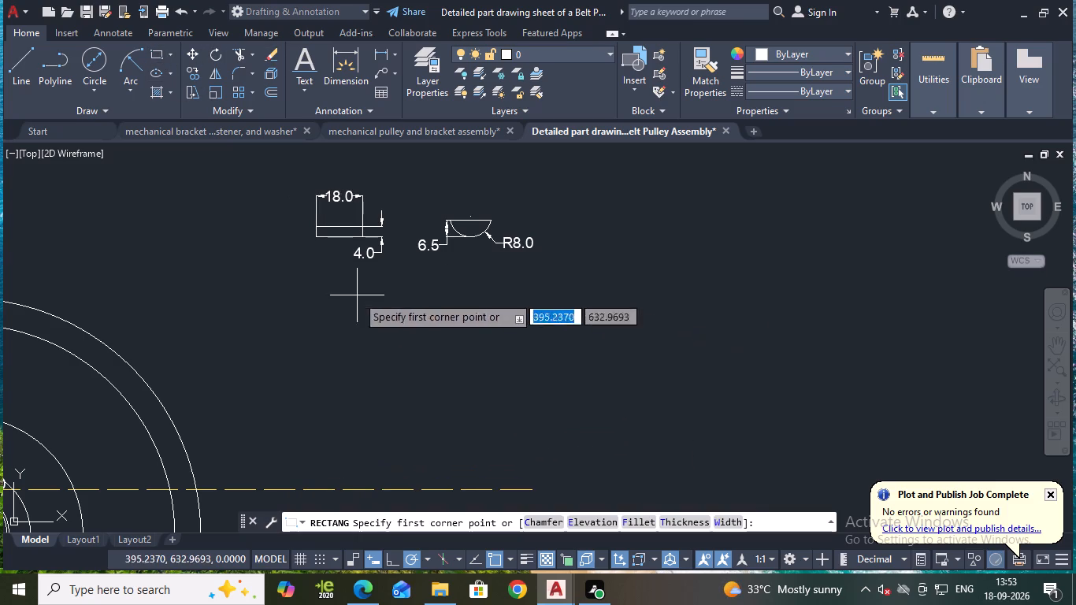
click(357, 295)
text(18)
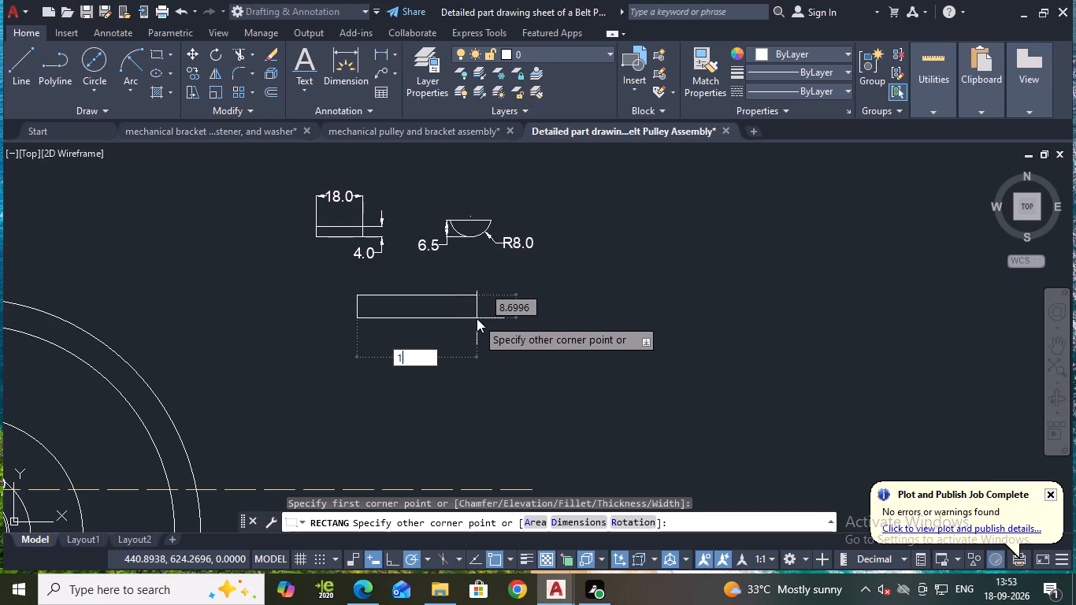
key(Tab)
key(4)
key(Return)
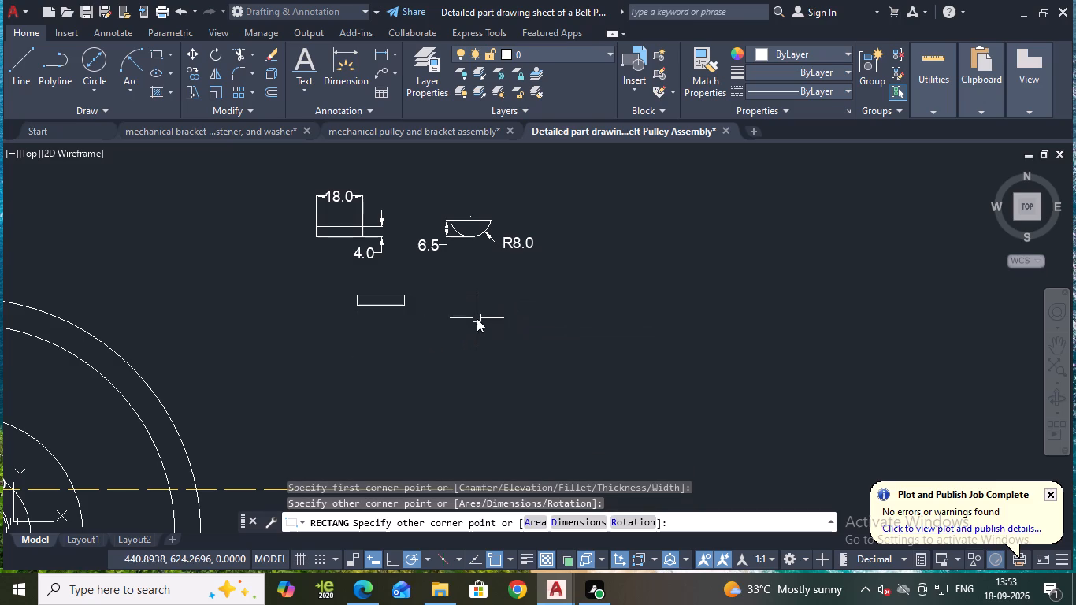
Add a vertical linear dimension for the new rectangle's height, placed just outside its left edge.
scroll(379, 336, up, 1)
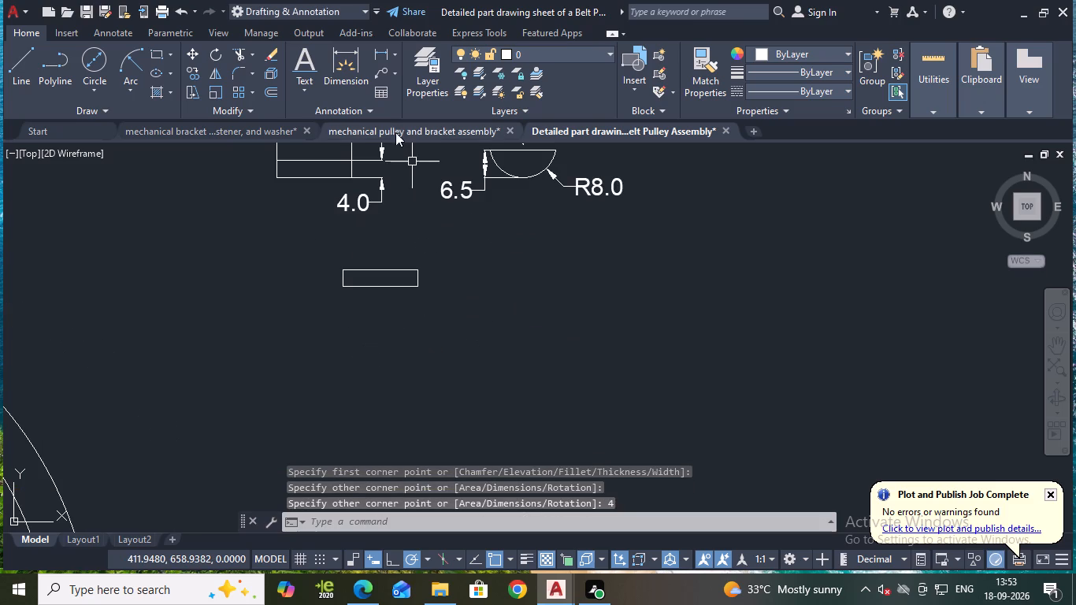
click(380, 57)
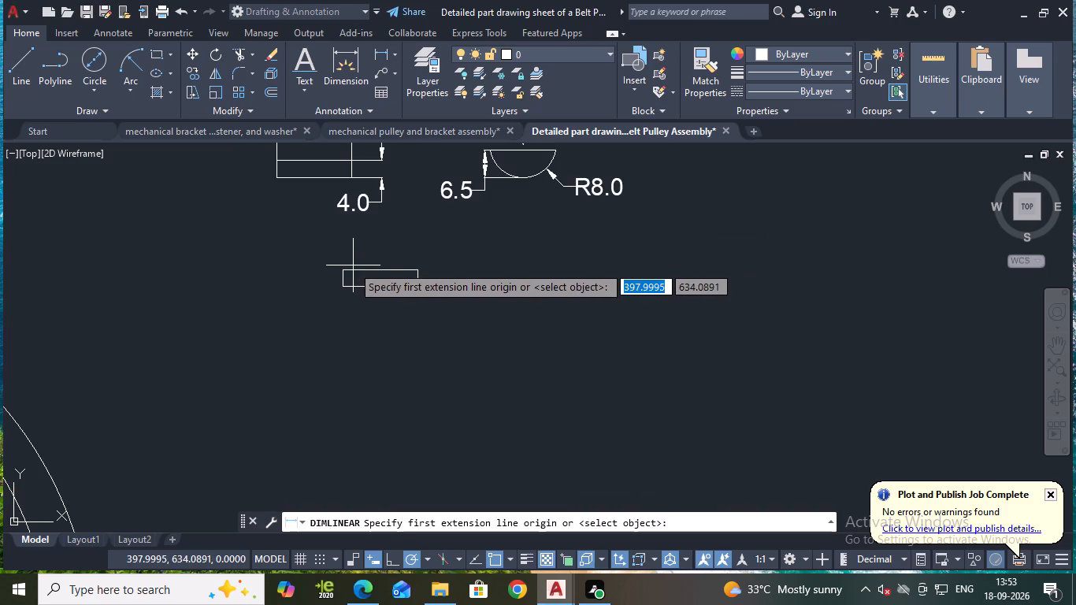
click(340, 270)
click(340, 290)
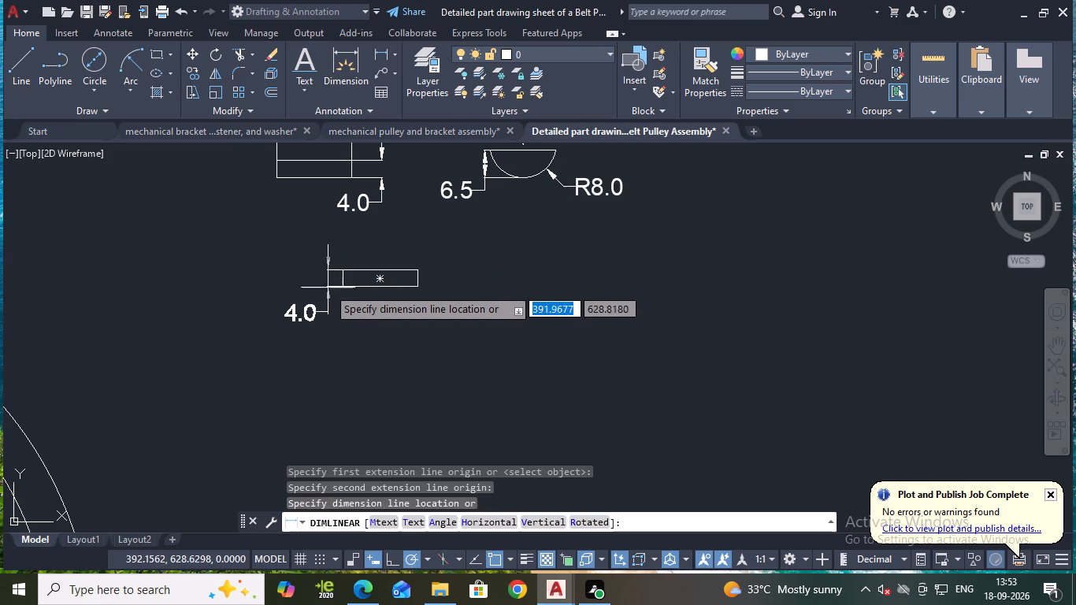
click(327, 287)
key(Escape)
Draw an 18 by 6 rectangle to the right of the newly dimensioned 18 by 4 rectangle.
middle_drag(569, 280, 556, 280)
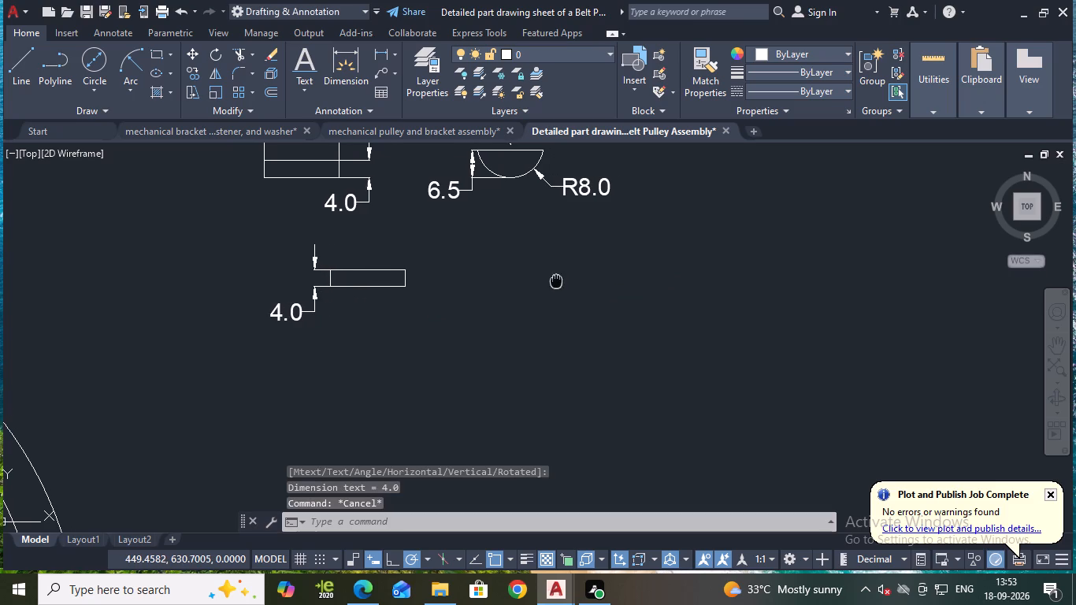
middle_drag(556, 280, 550, 279)
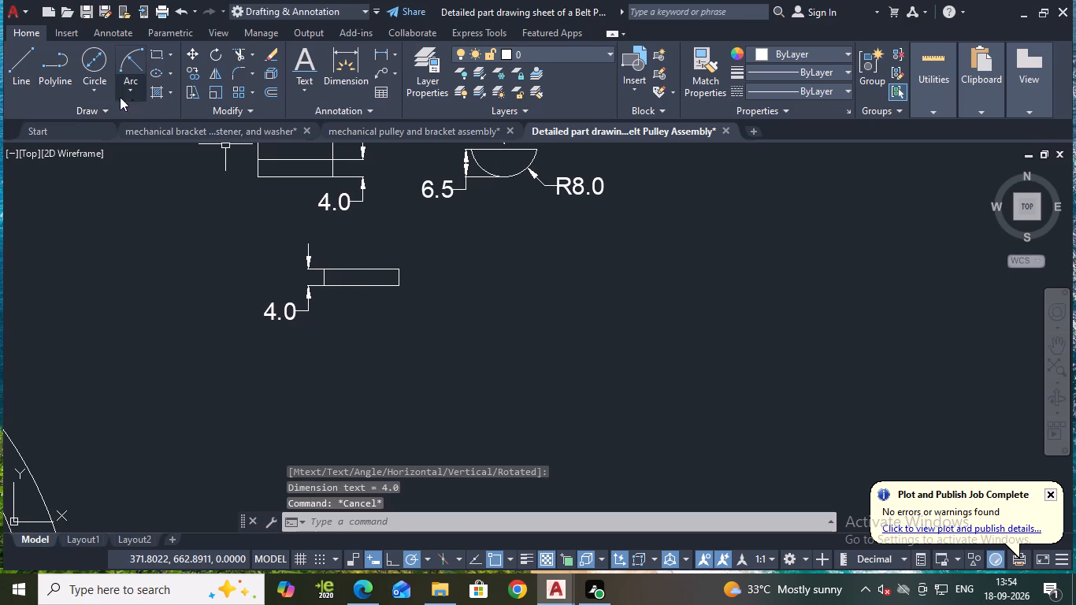
click(158, 53)
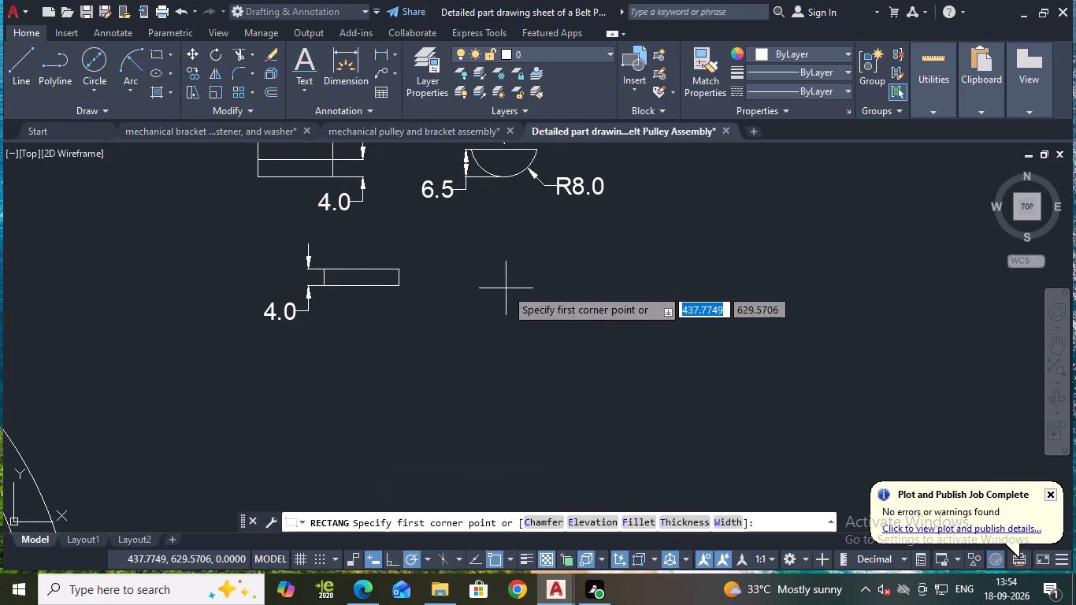
click(445, 258)
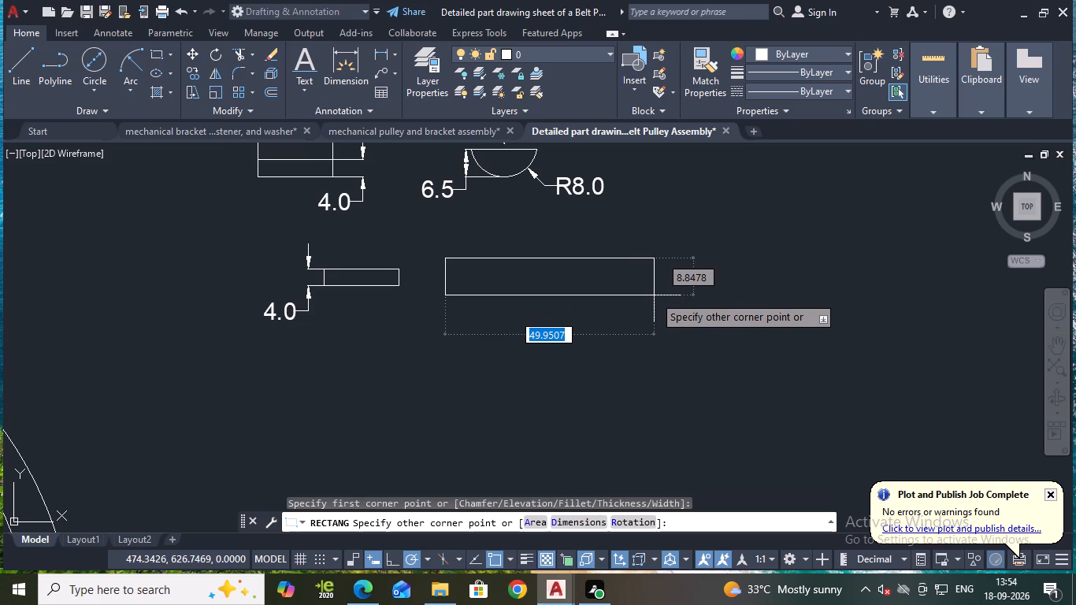
text(18)
key(Tab)
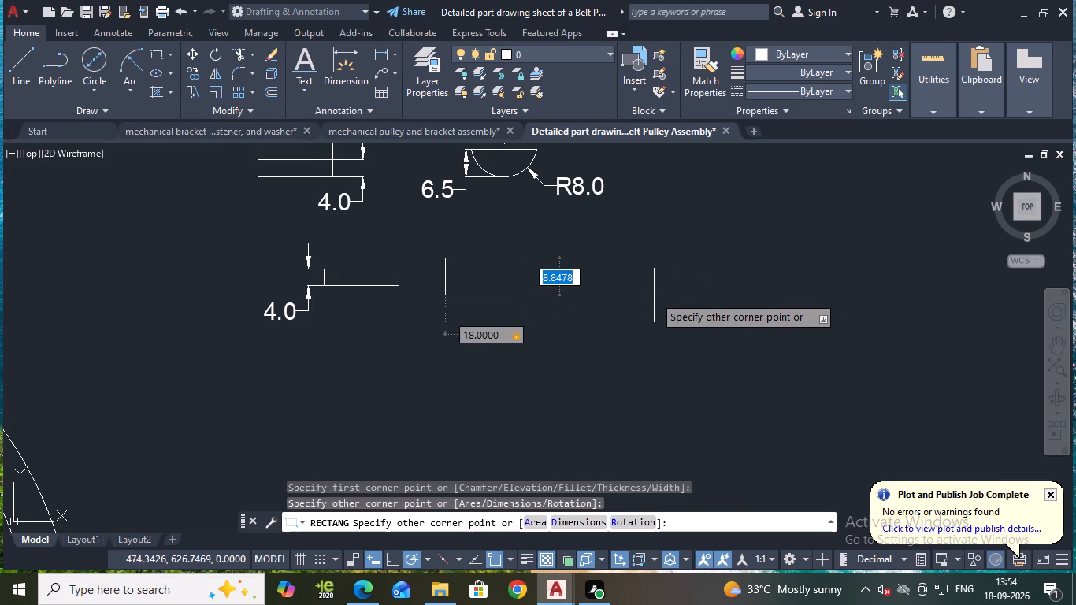
key(6)
key(Return)
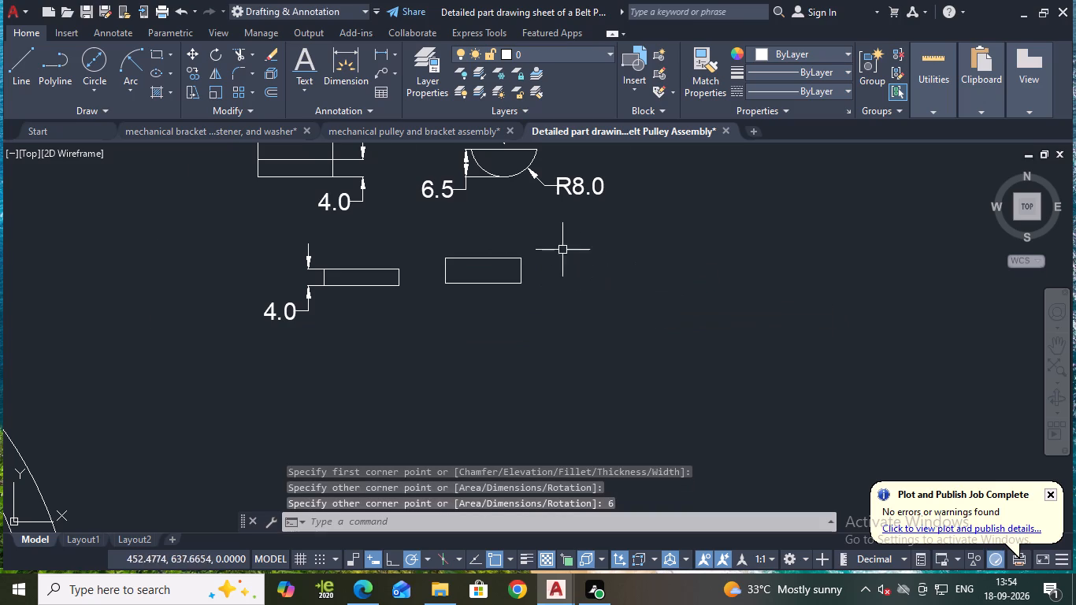
Draw a circle at each end of the 18 by 6 rectangle, tangent to its top, bottom and end sides.
scroll(562, 249, up, 1)
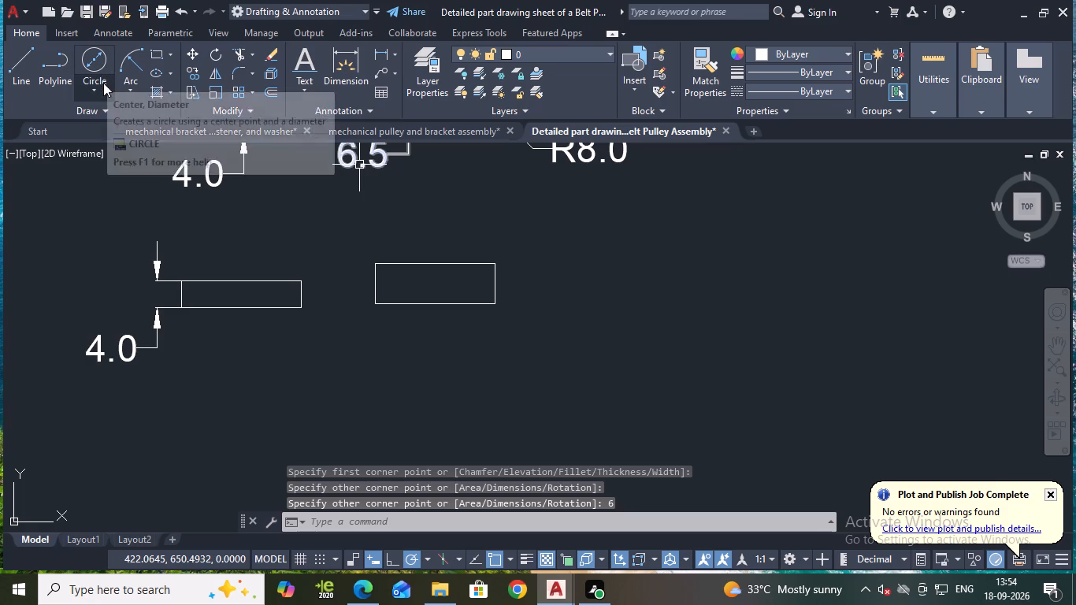
click(103, 84)
click(135, 313)
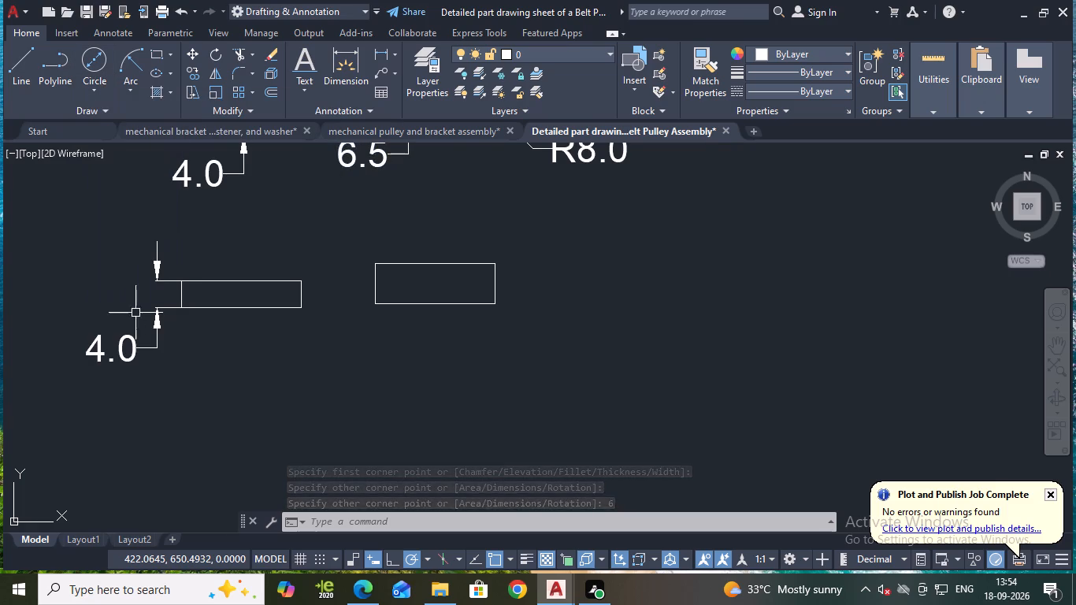
click(93, 89)
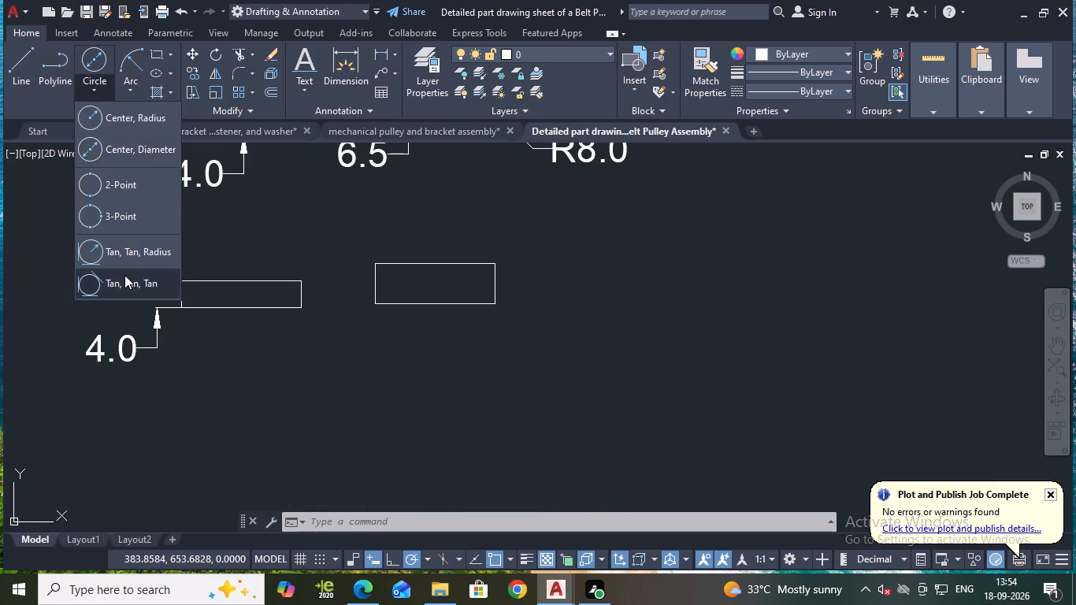
click(126, 277)
click(399, 262)
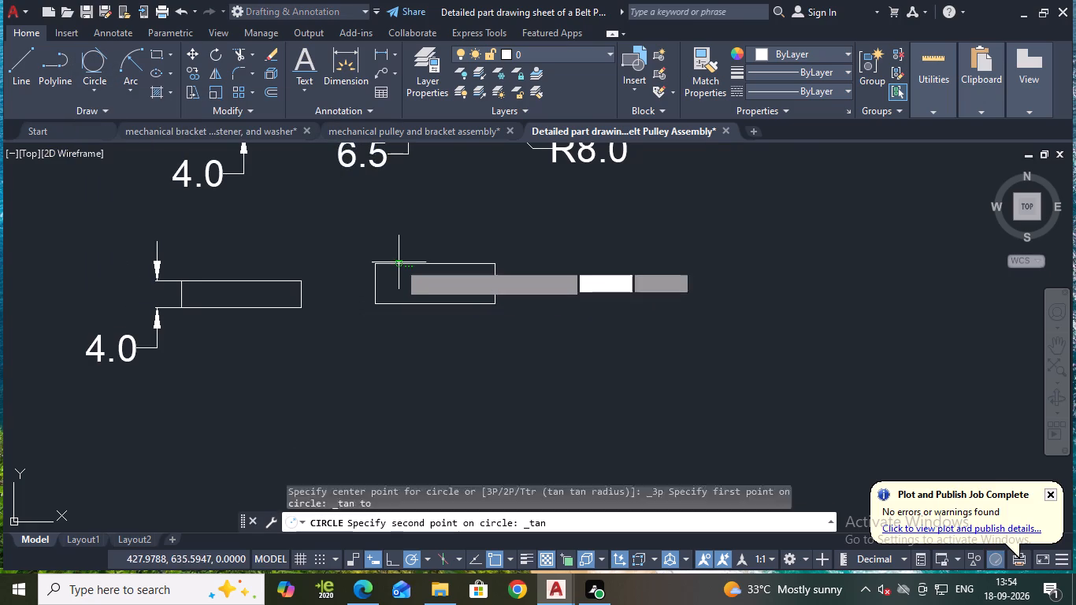
click(375, 281)
click(384, 302)
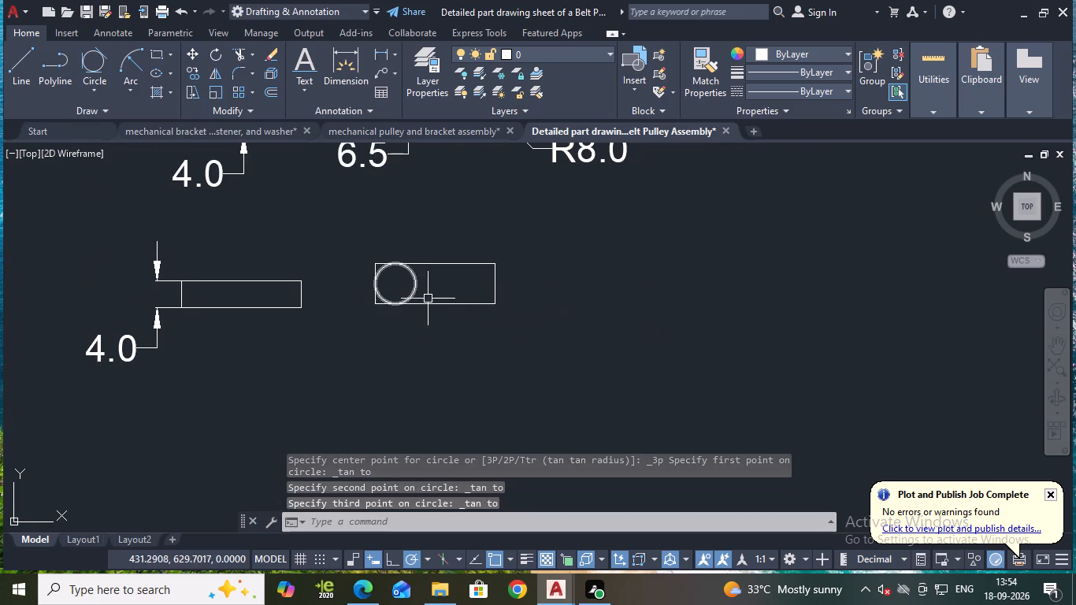
click(100, 71)
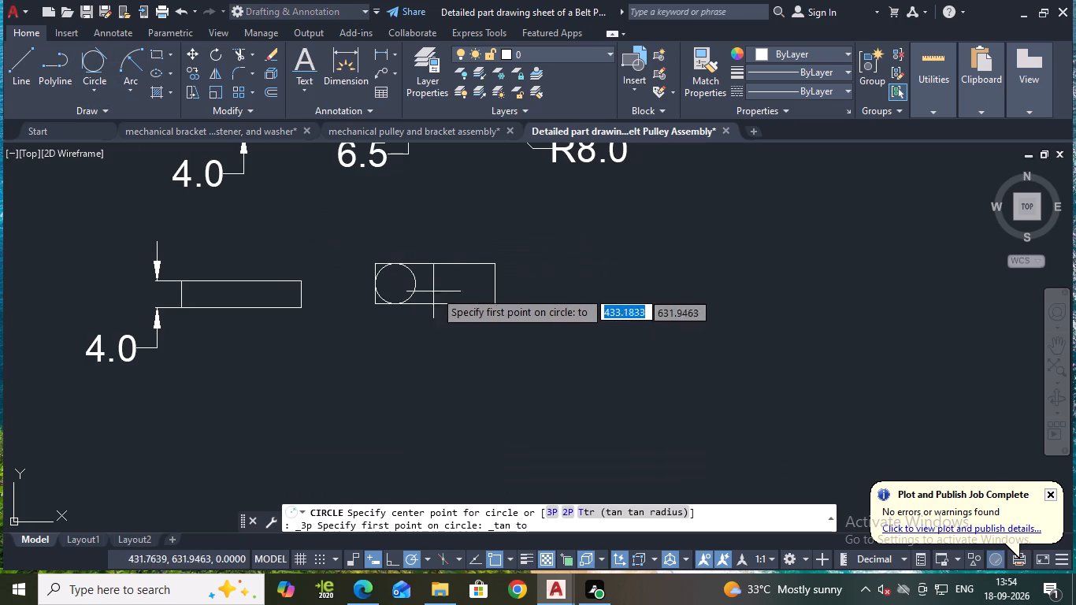
click(477, 264)
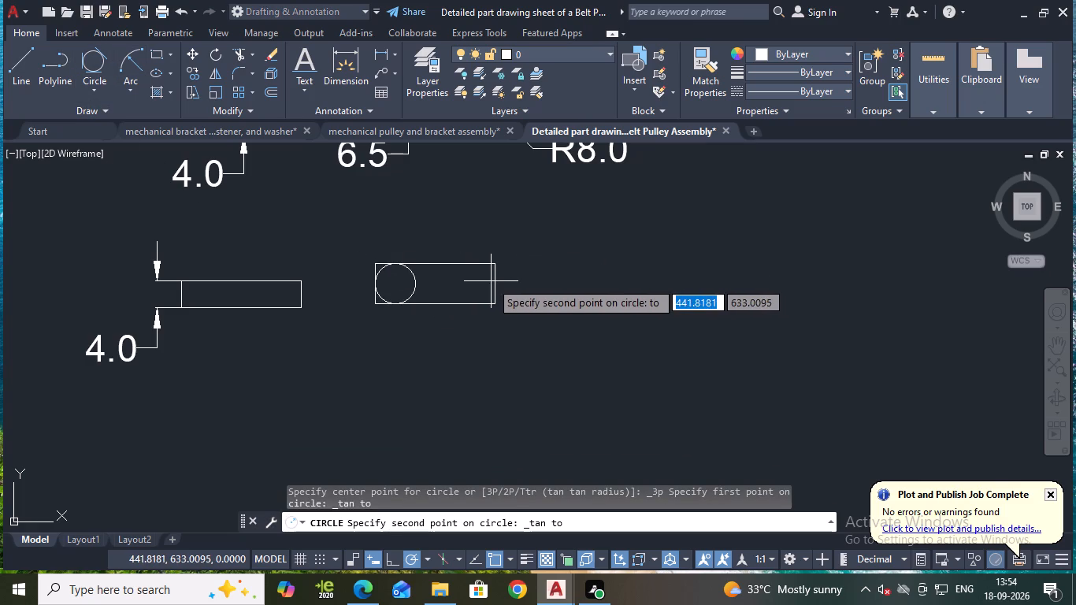
click(494, 283)
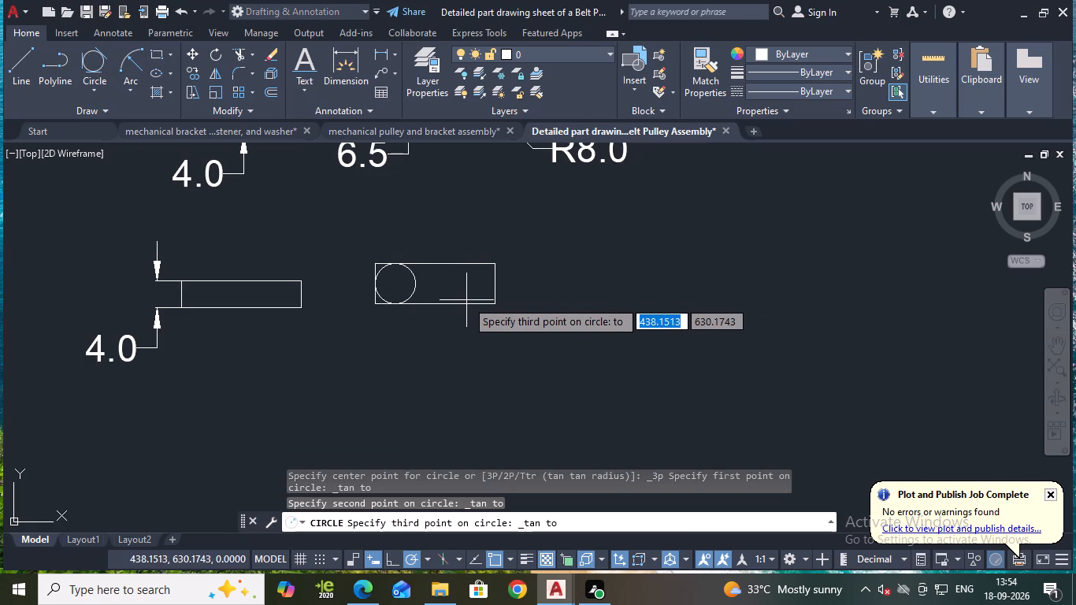
click(469, 301)
key(Escape)
Trim the inner circle halves and the rectangle's corners so the 18 by 6 shape becomes a round-ended outline.
text(TR)
key(Return)
click(379, 261)
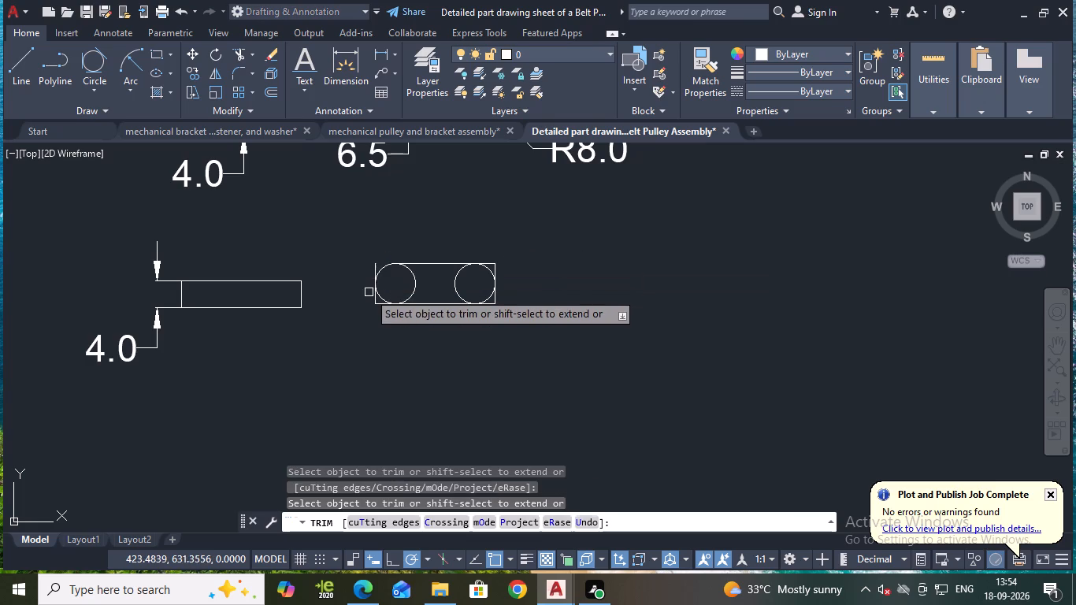
scroll(371, 295, up, 2)
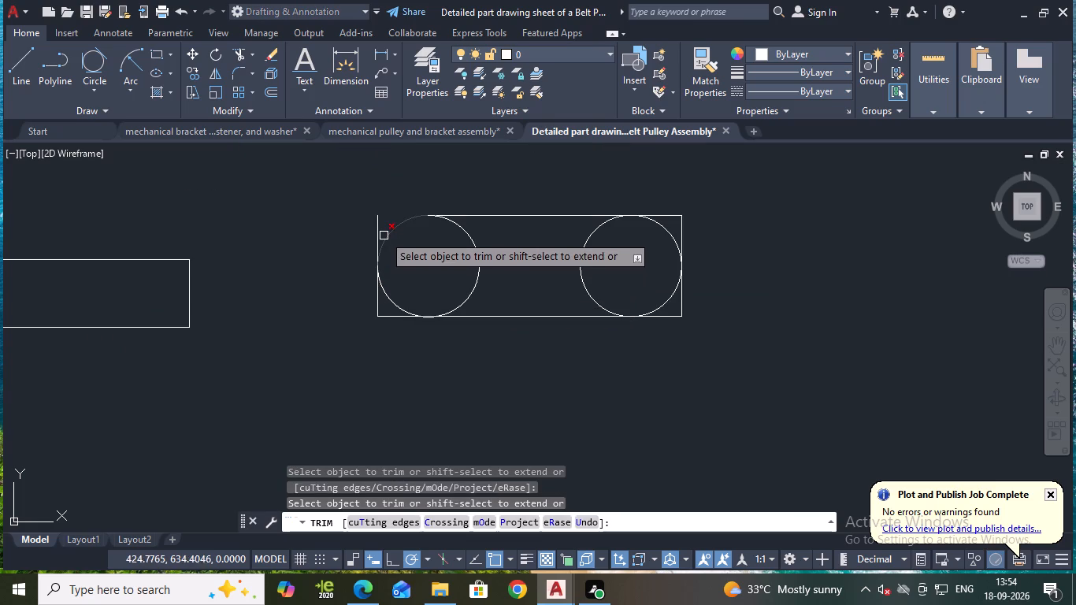
click(378, 232)
click(473, 243)
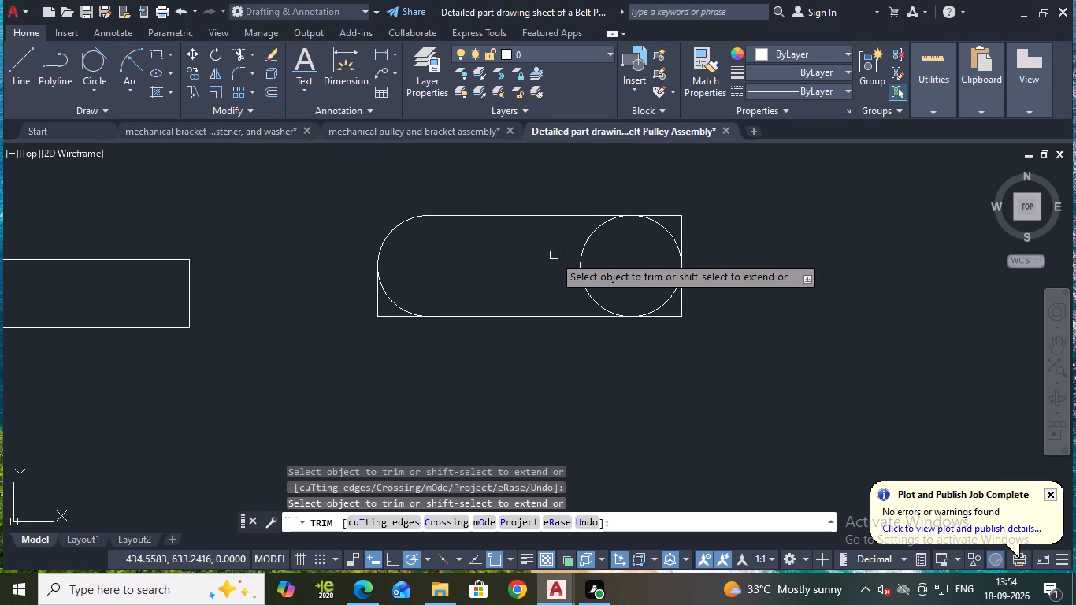
click(584, 256)
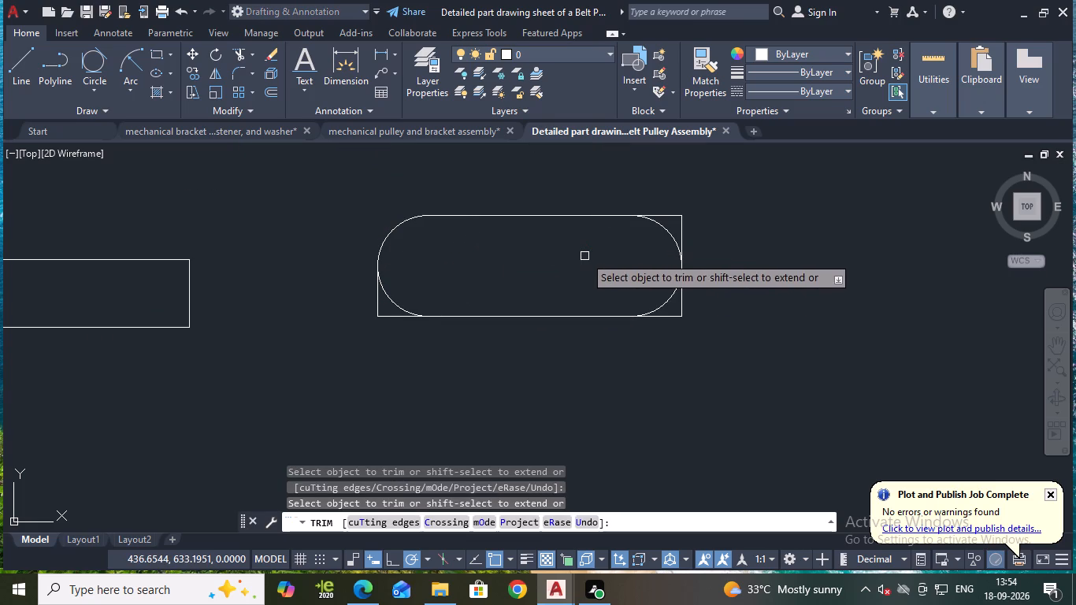
click(380, 320)
click(379, 317)
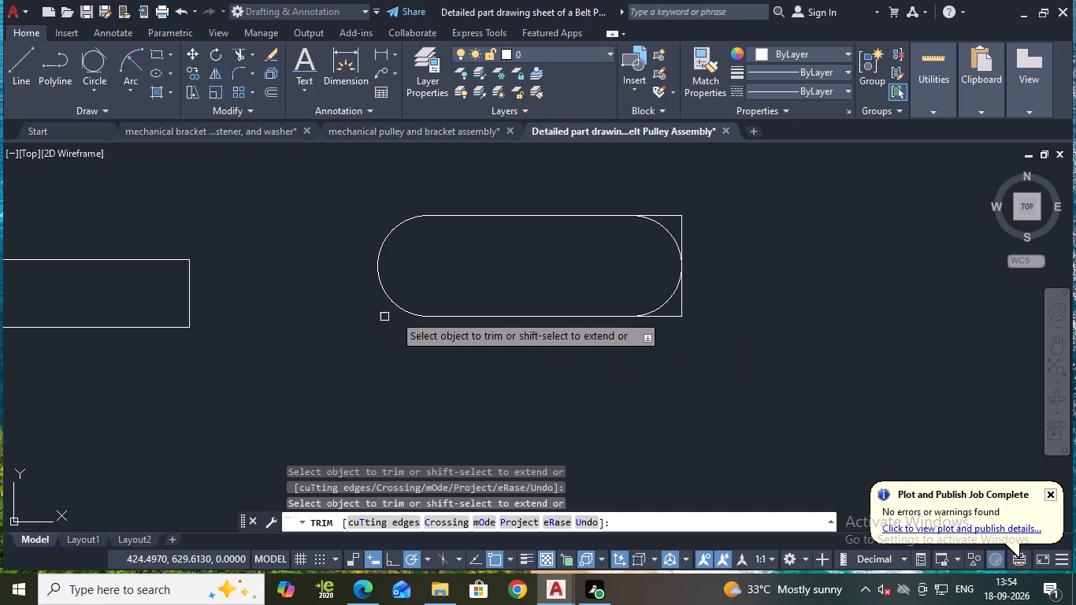
click(670, 316)
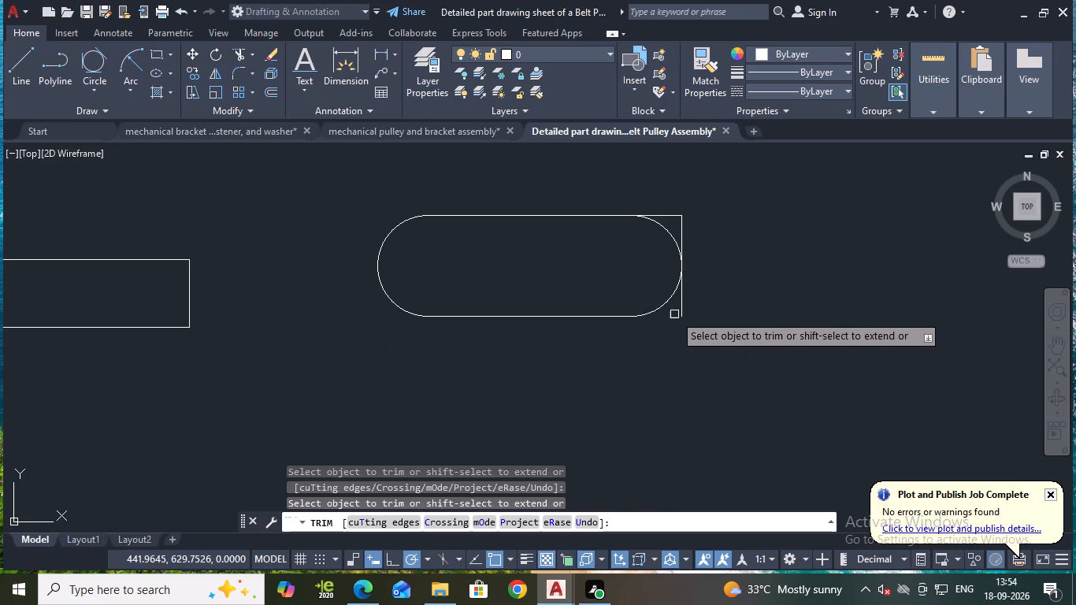
click(678, 313)
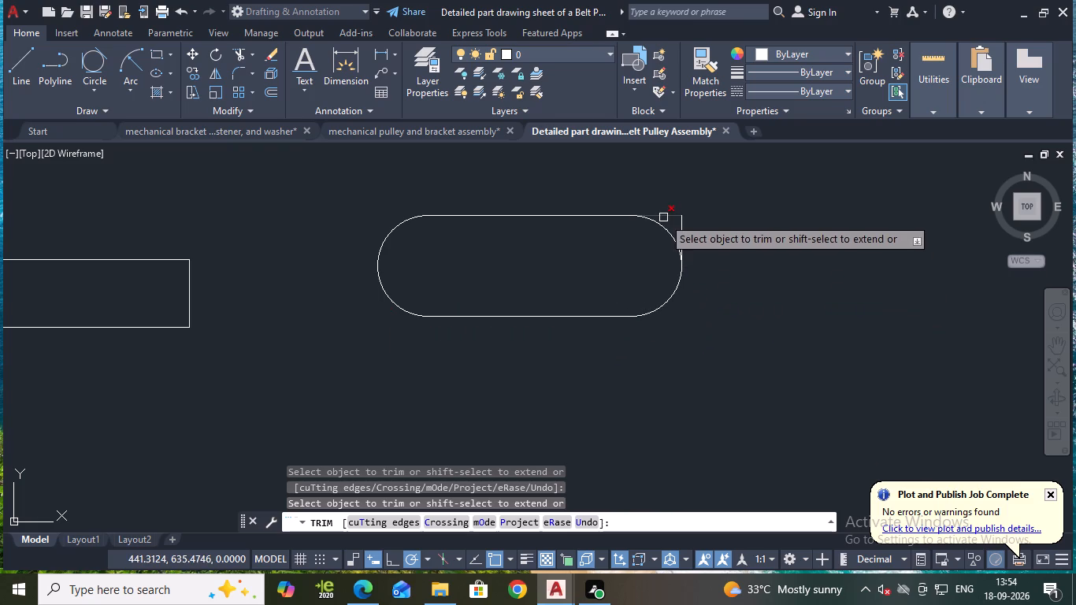
click(663, 217)
click(681, 222)
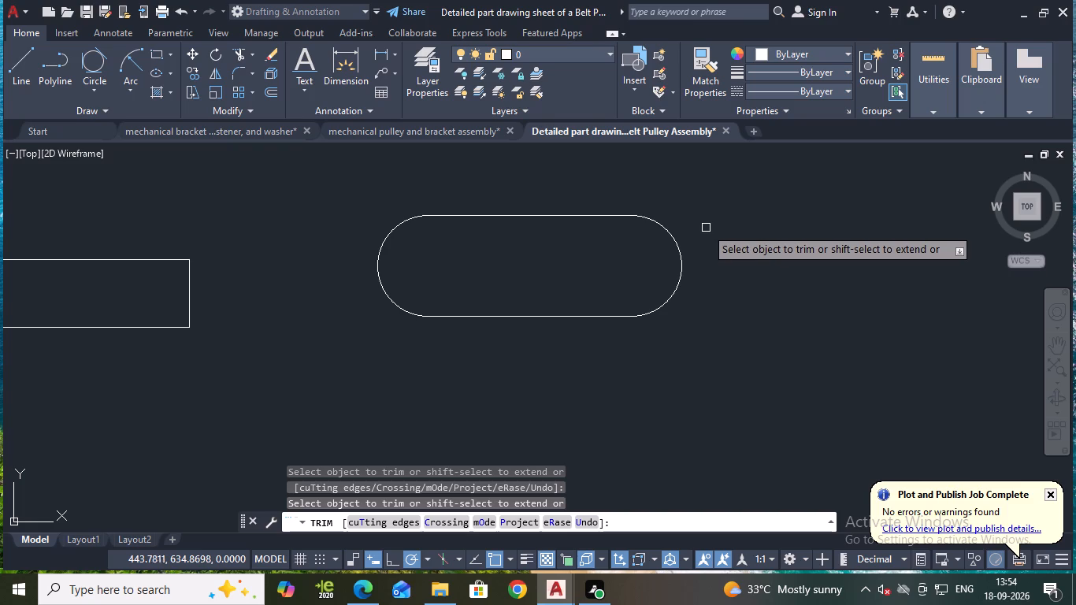
key(Escape)
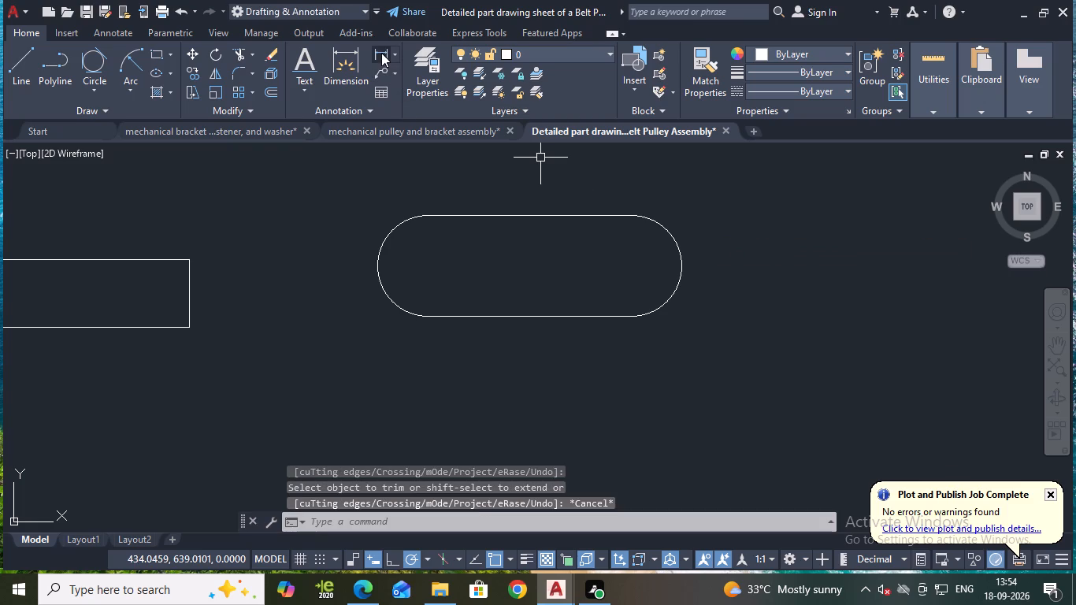
Add a vertical linear dimension for the round-ended outline's height, placed just beyond its right end.
click(381, 53)
click(524, 212)
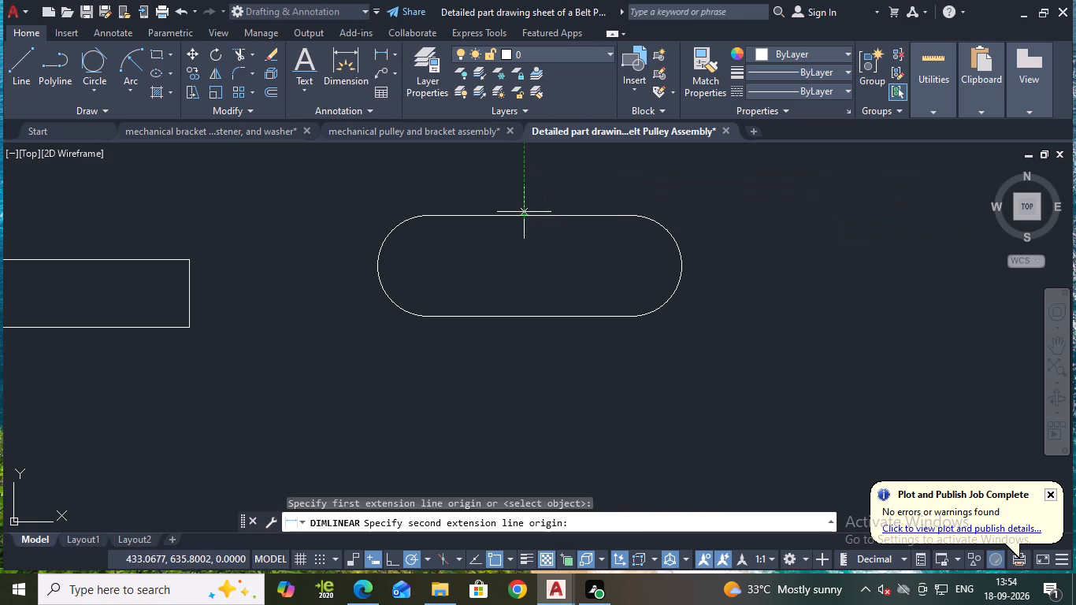
click(523, 315)
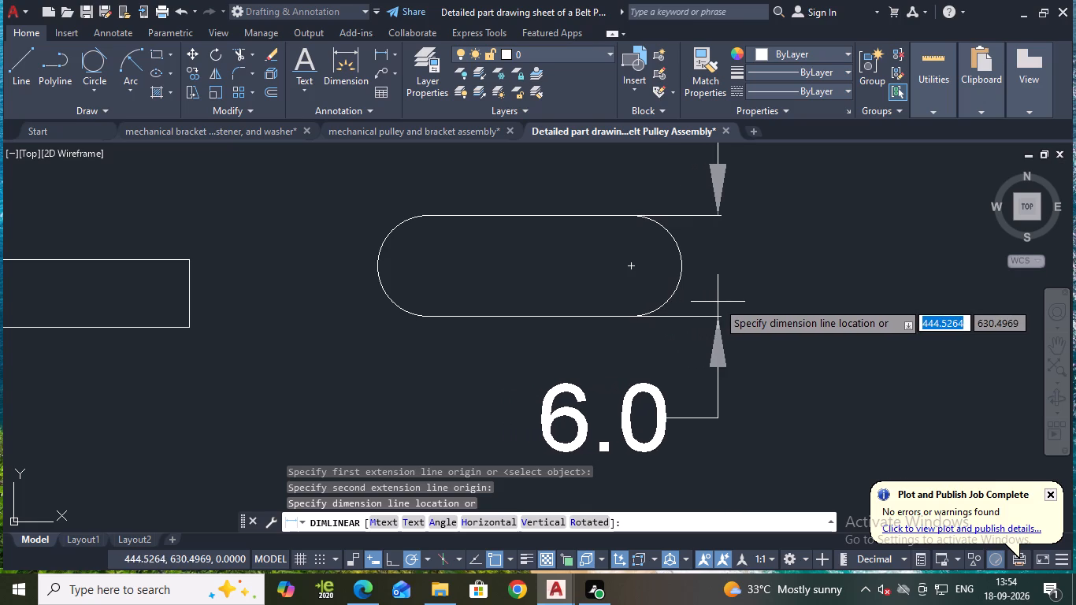
click(718, 302)
key(Escape)
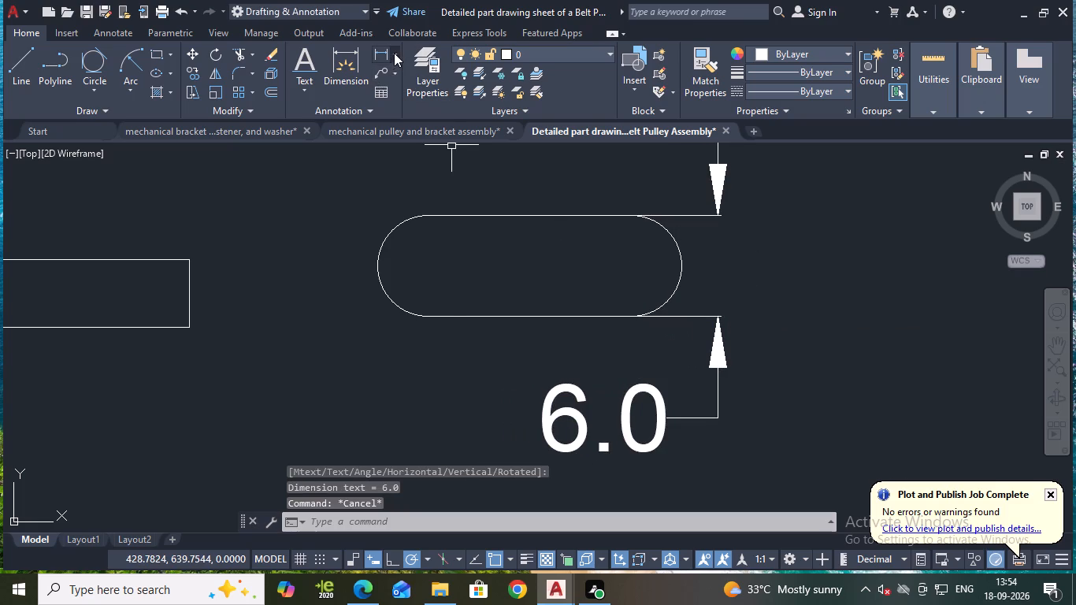
Add a radius dimension to the outline's left end arc, placed below and to its left.
click(394, 53)
click(404, 210)
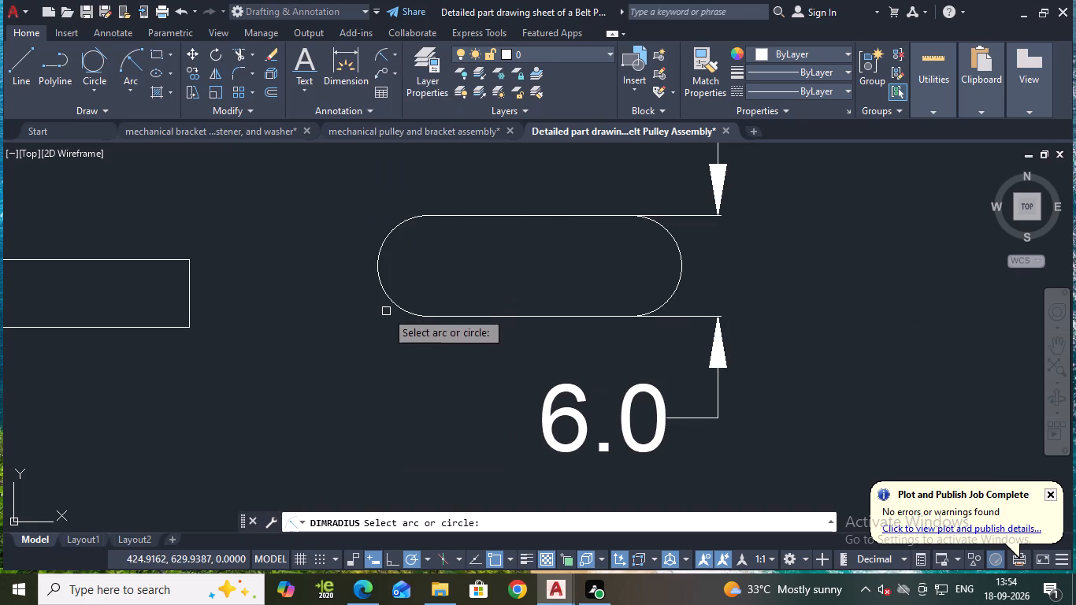
click(391, 303)
click(395, 346)
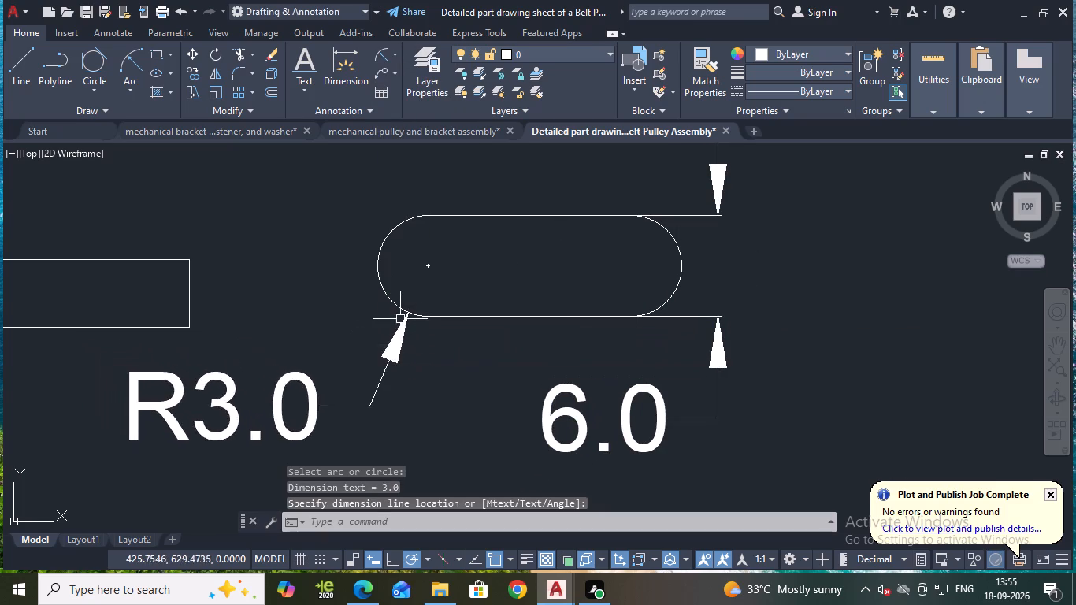
Review the small dimensioned views and the free space beside them on the pulley sheet.
scroll(397, 305, down, 6)
scroll(393, 245, up, 2)
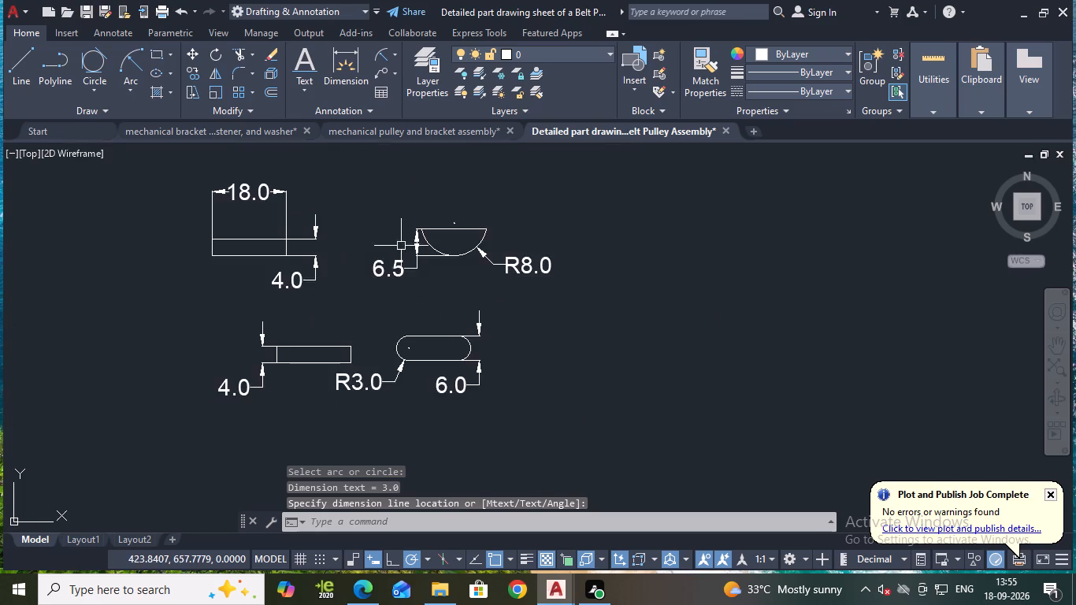
scroll(455, 316, up, 3)
scroll(411, 273, down, 2)
middle_drag(409, 265, 370, 245)
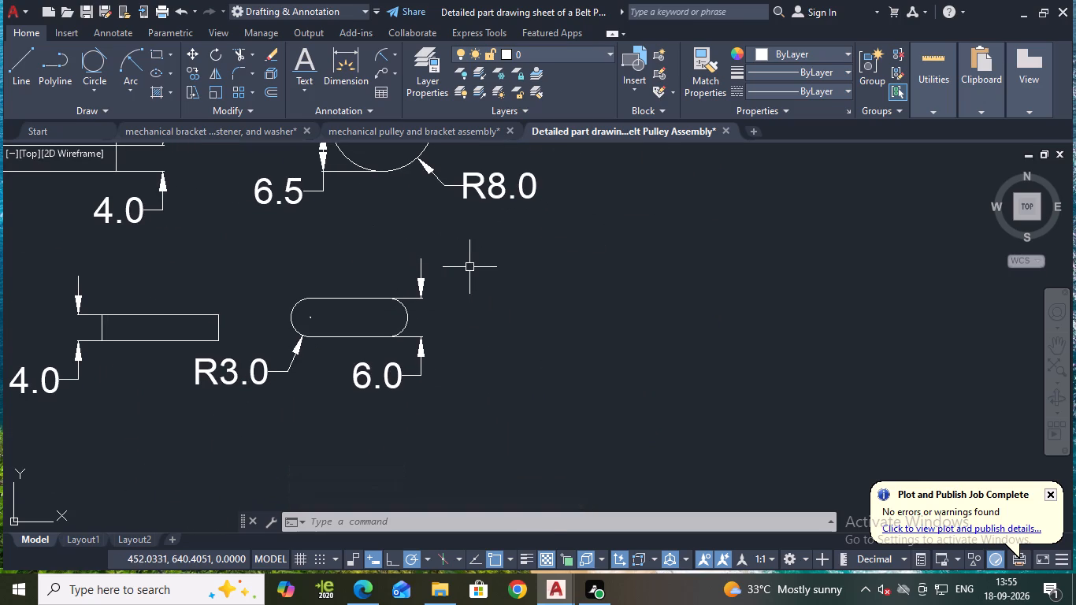
middle_drag(469, 267, 579, 275)
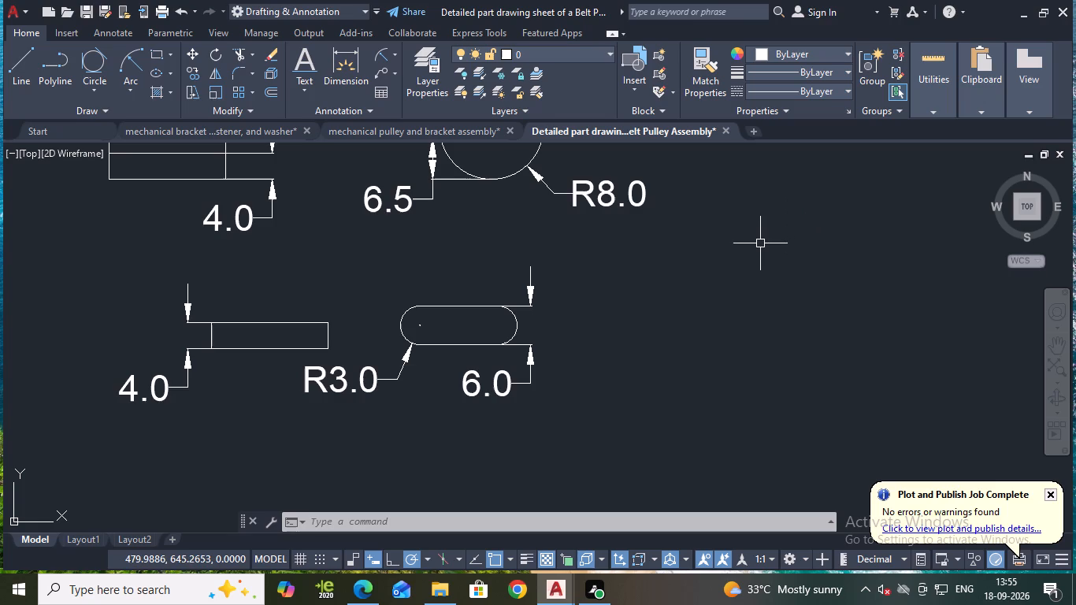
scroll(760, 243, down, 4)
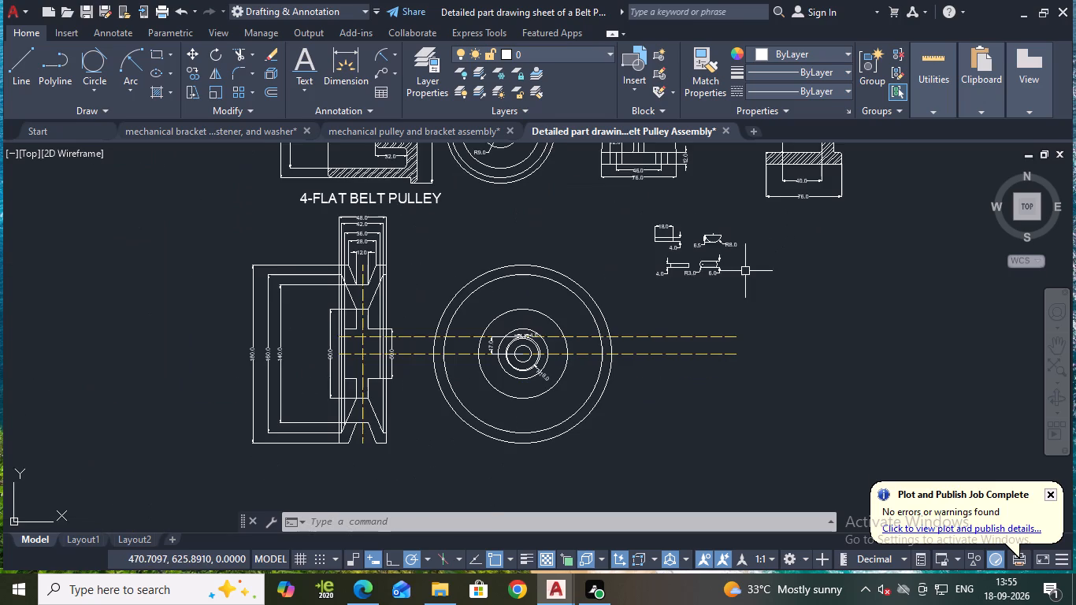
middle_drag(774, 269, 570, 322)
scroll(583, 328, up, 1)
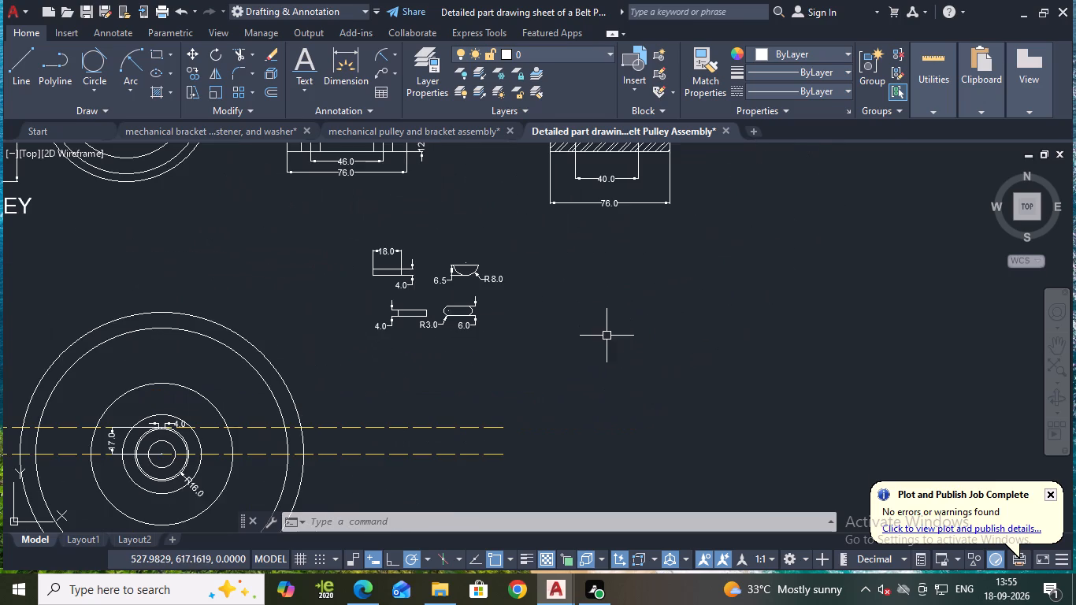
scroll(607, 336, up, 1)
middle_drag(593, 336, 504, 328)
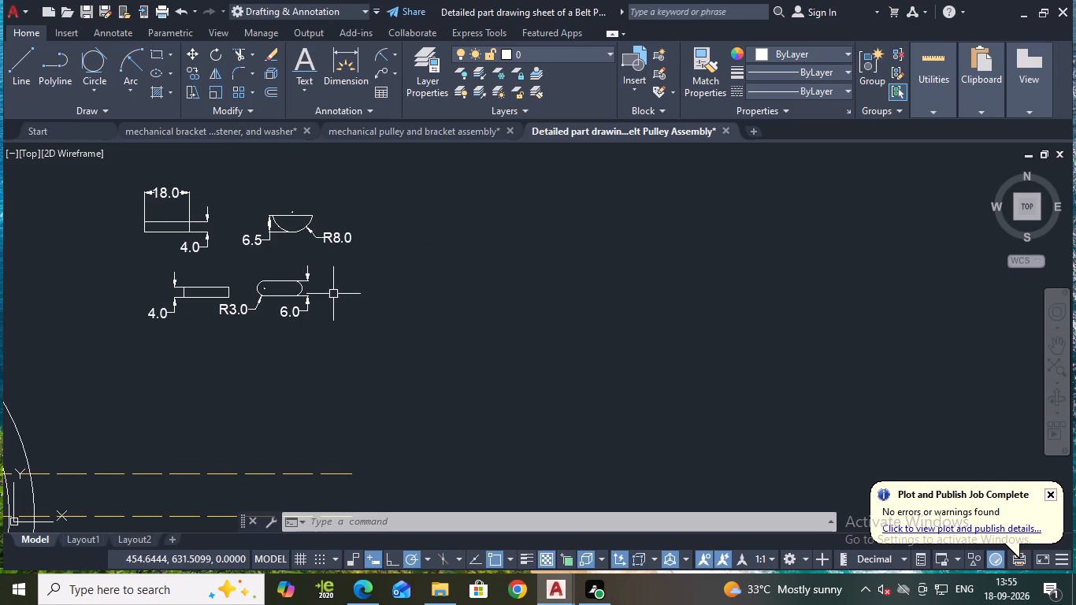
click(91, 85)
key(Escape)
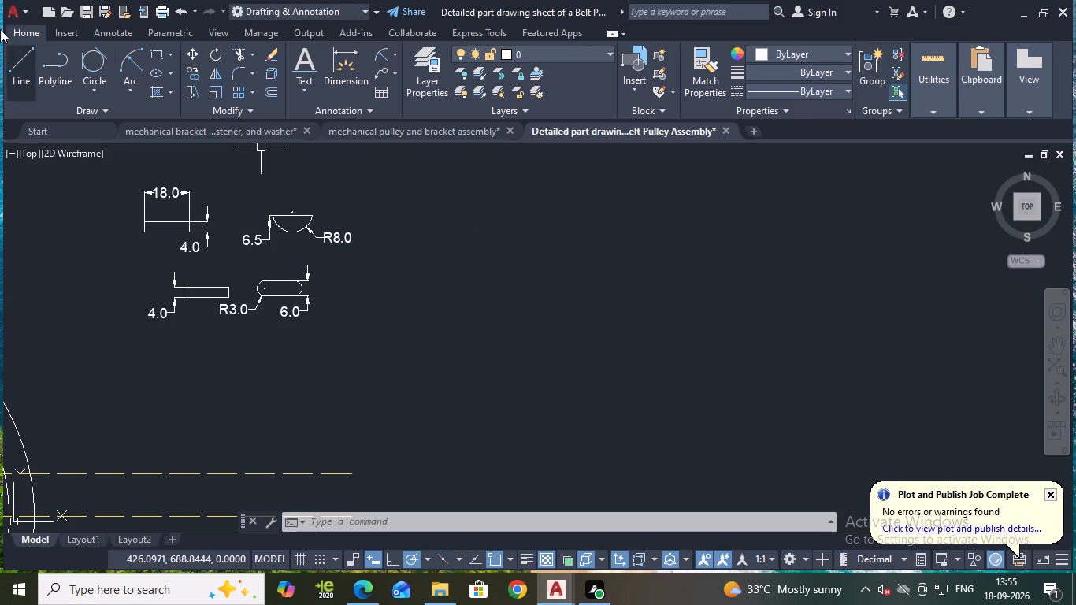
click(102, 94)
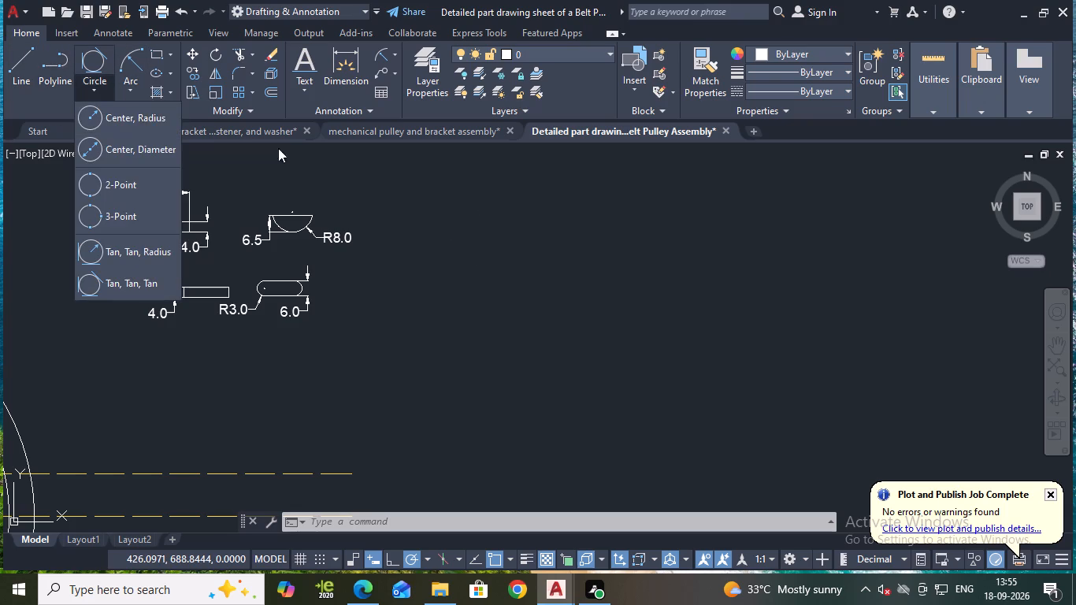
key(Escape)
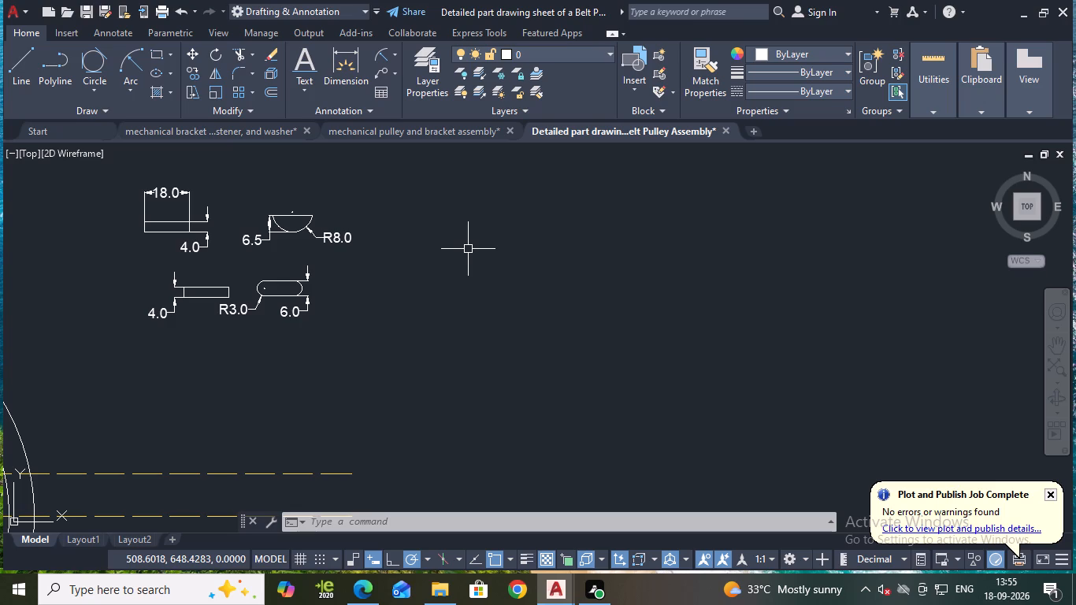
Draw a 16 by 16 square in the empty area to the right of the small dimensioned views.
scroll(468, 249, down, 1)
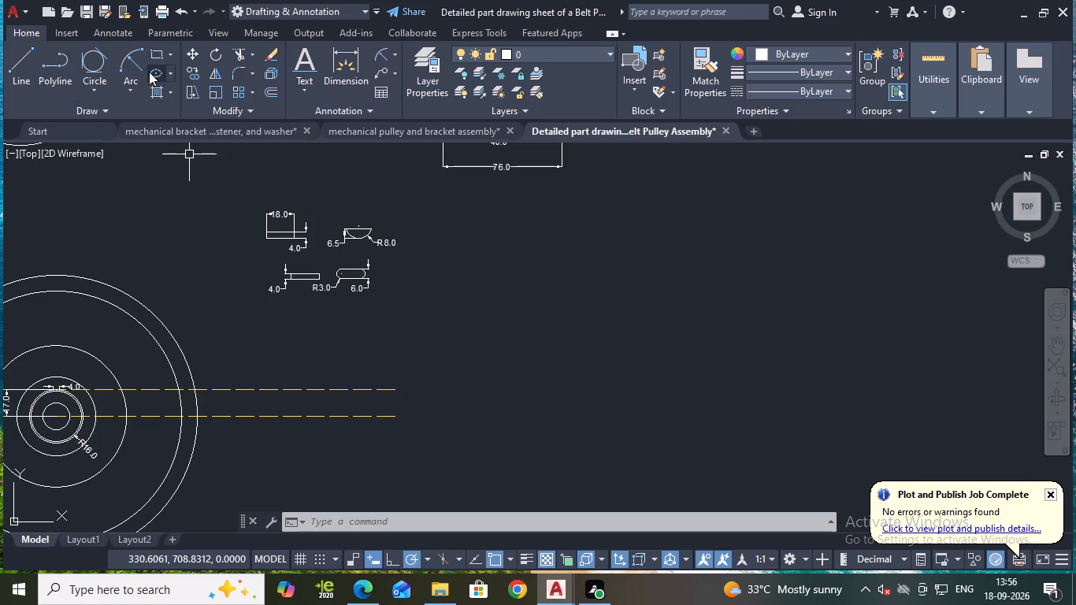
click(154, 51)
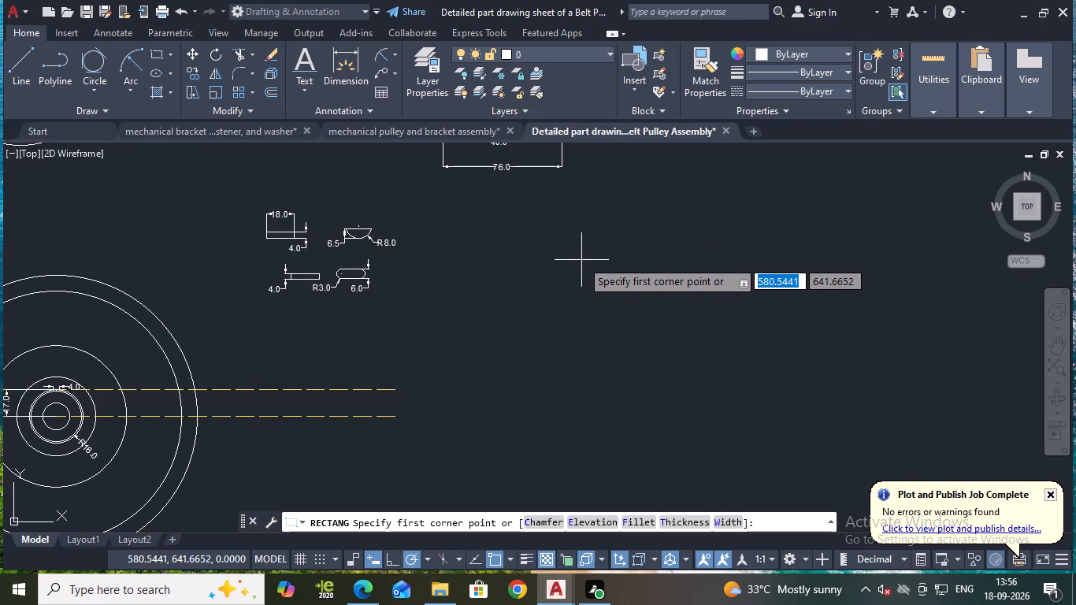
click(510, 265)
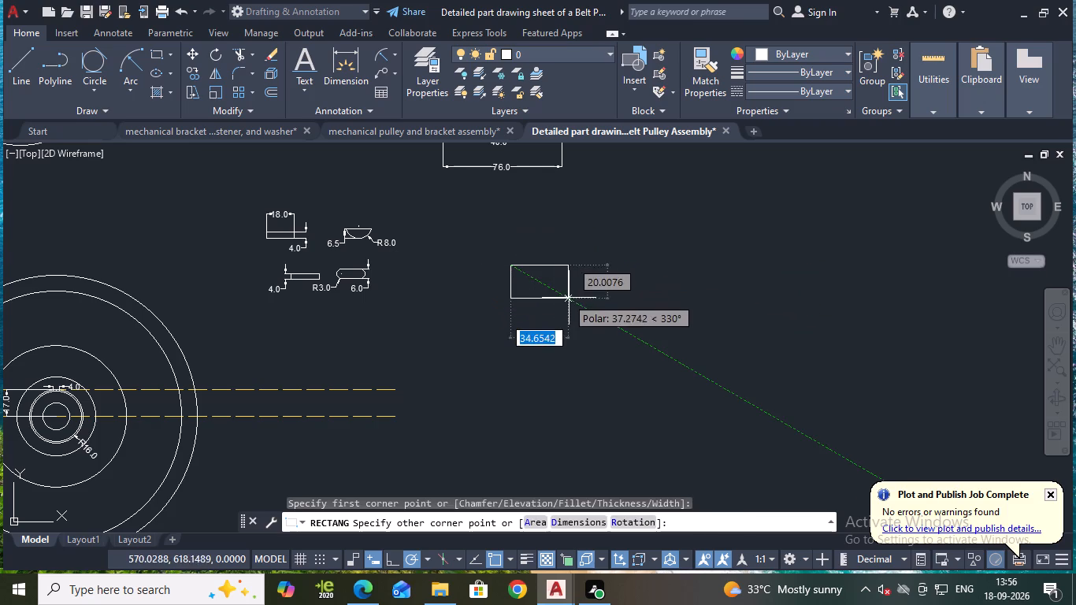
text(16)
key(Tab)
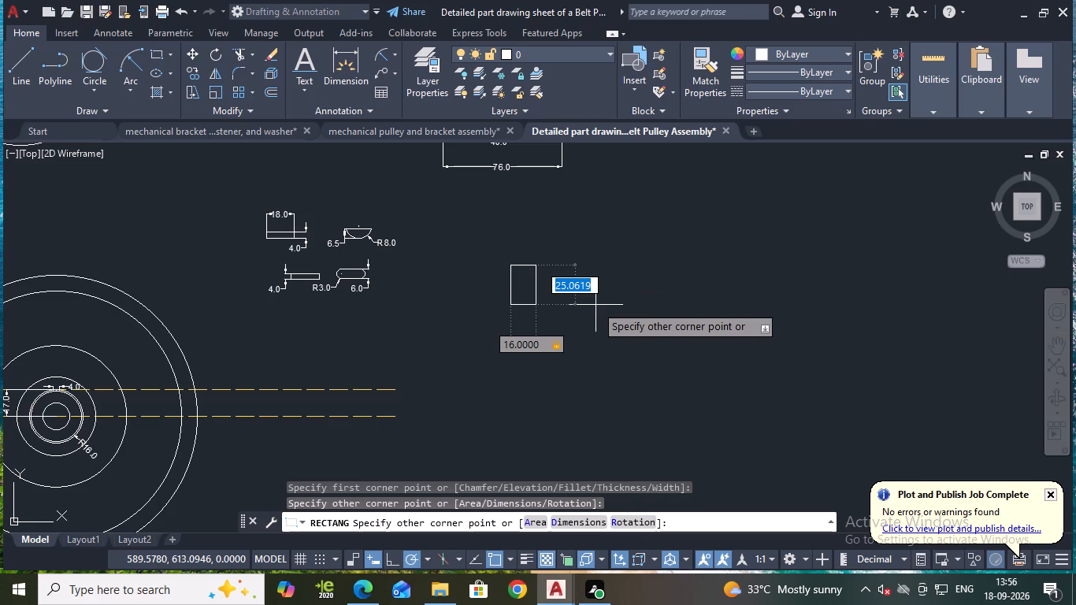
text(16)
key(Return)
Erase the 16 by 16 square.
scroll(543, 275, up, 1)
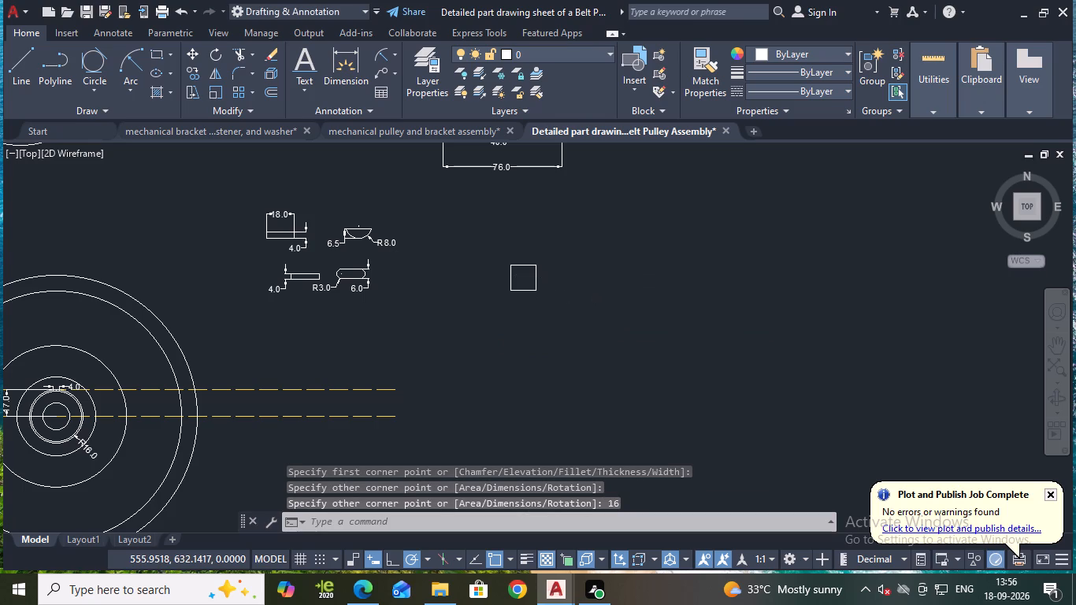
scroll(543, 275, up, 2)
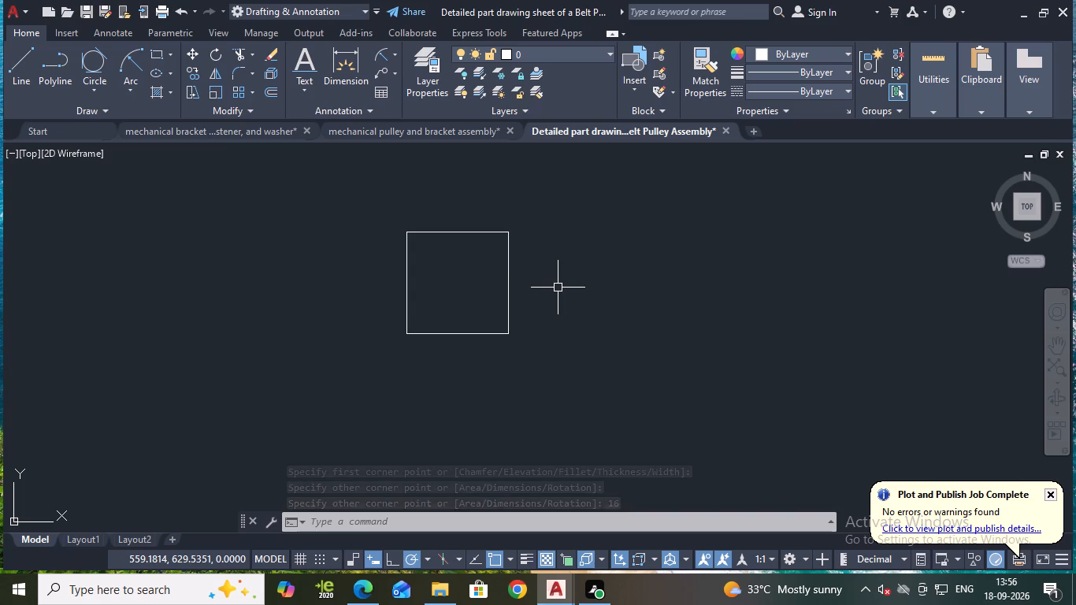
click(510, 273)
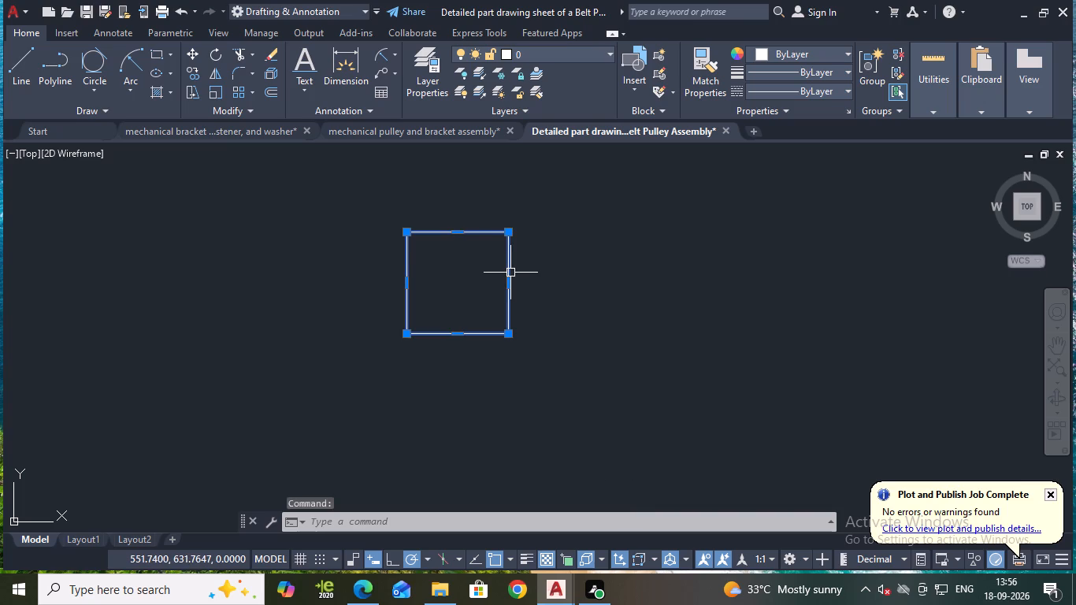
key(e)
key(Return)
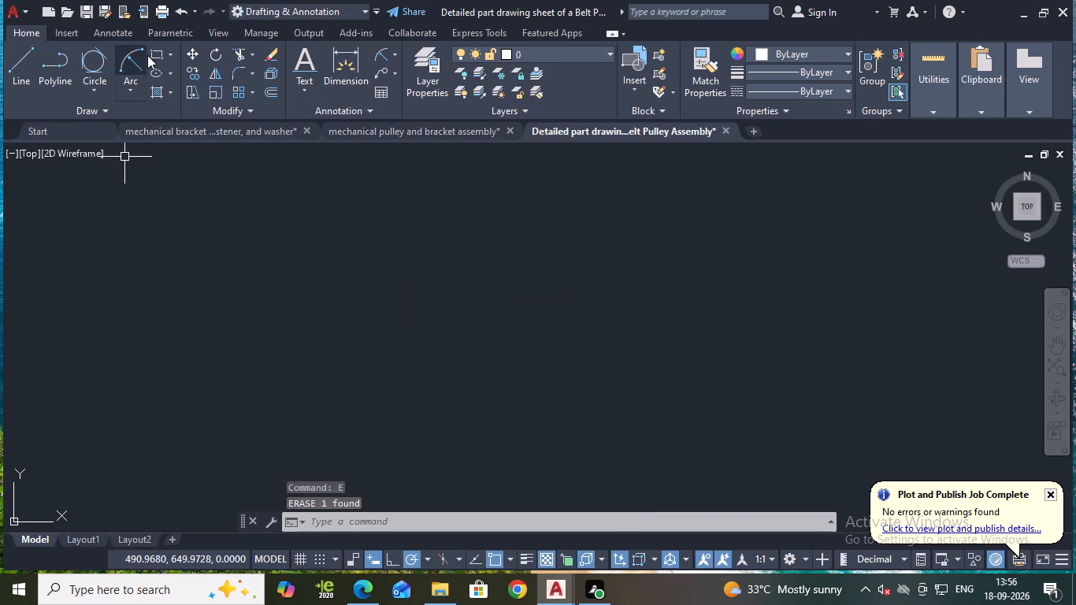
Draw a 32 by 16 rectangle in the empty area right of the small dimensioned views.
click(150, 55)
click(296, 241)
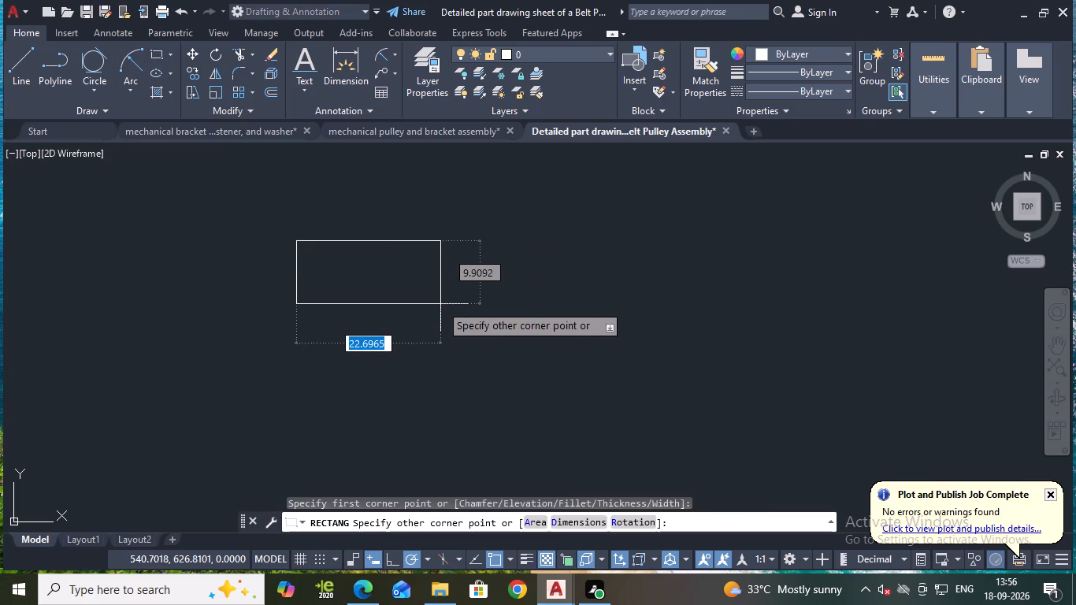
text(32)
key(Tab)
text(16)
key(Return)
Draw a 36 by 18 rectangle in the empty area to the right of the 32 by 16 rectangle.
middle_drag(551, 295, 547, 295)
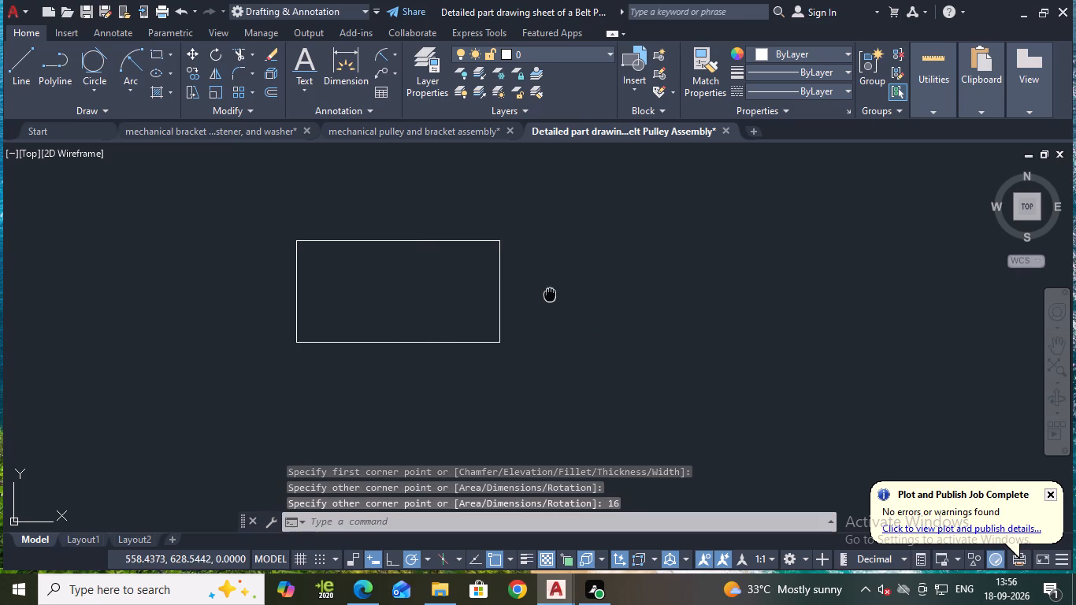
middle_drag(547, 295, 504, 314)
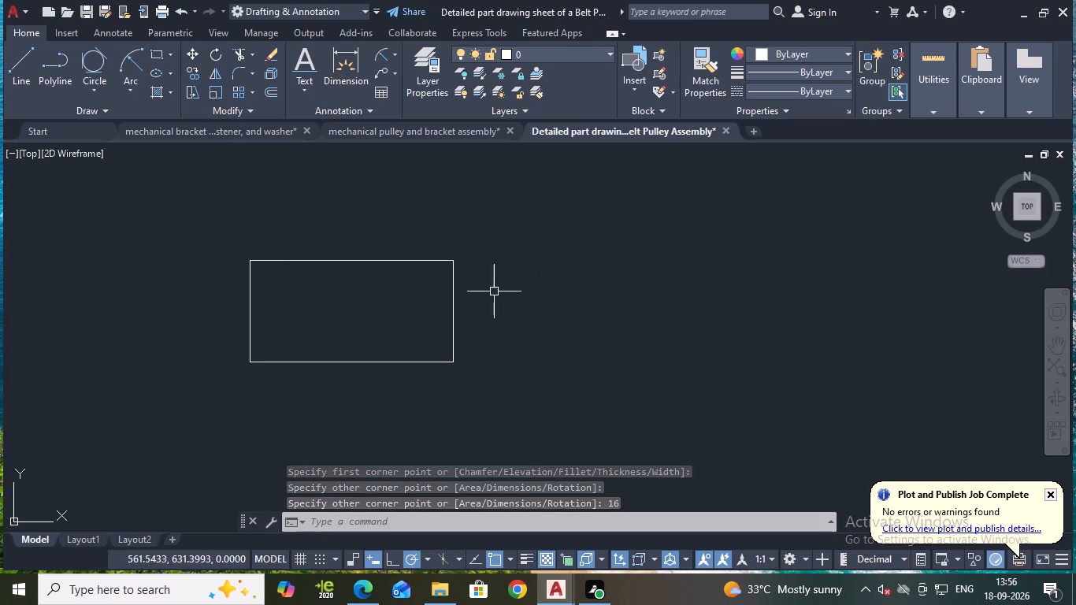
click(151, 55)
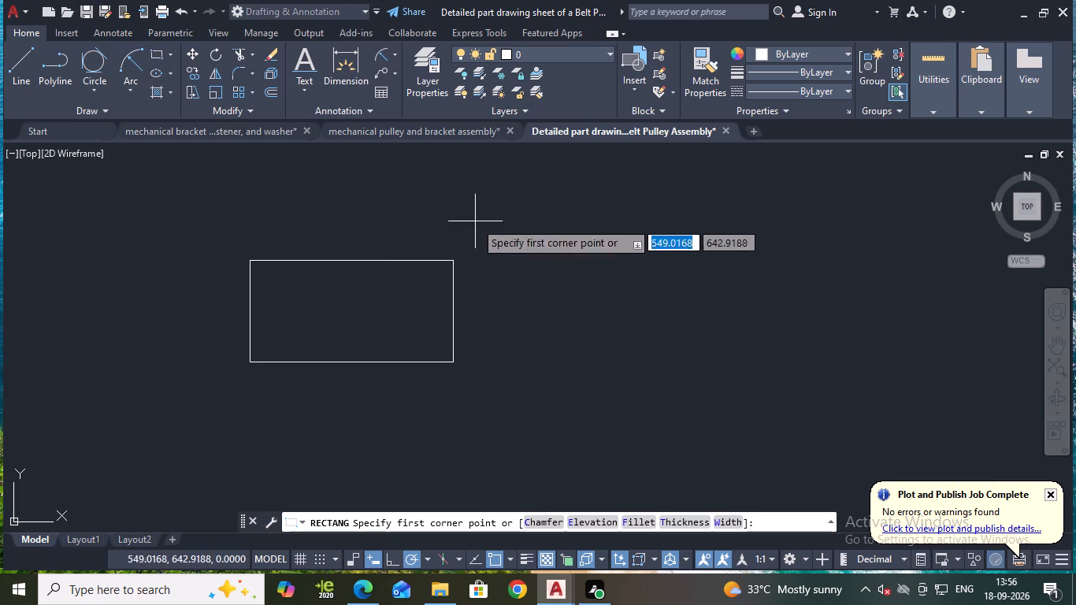
middle_drag(606, 238, 457, 191)
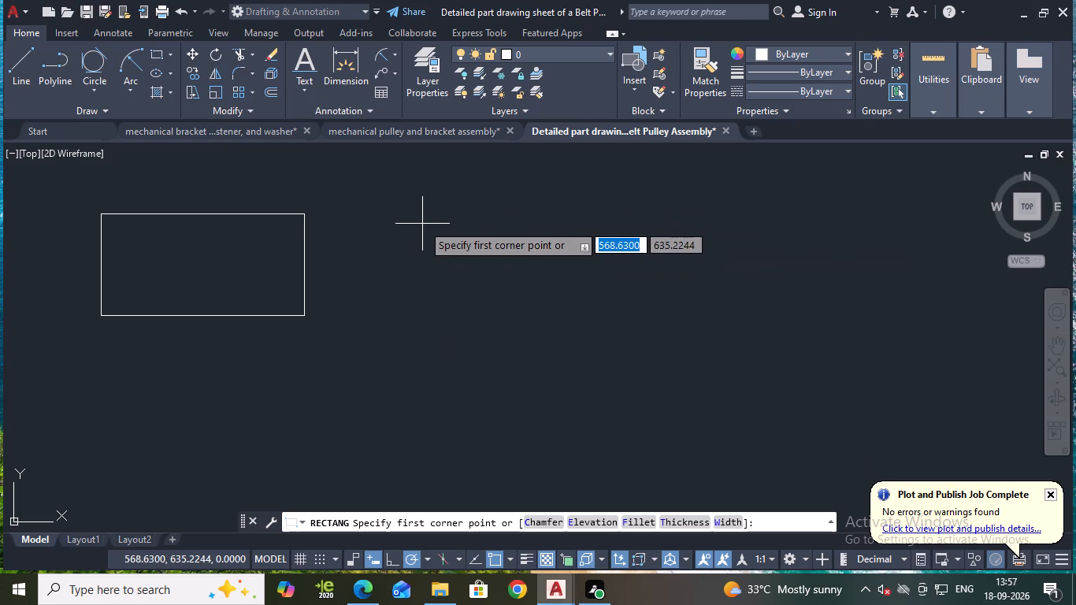
click(422, 224)
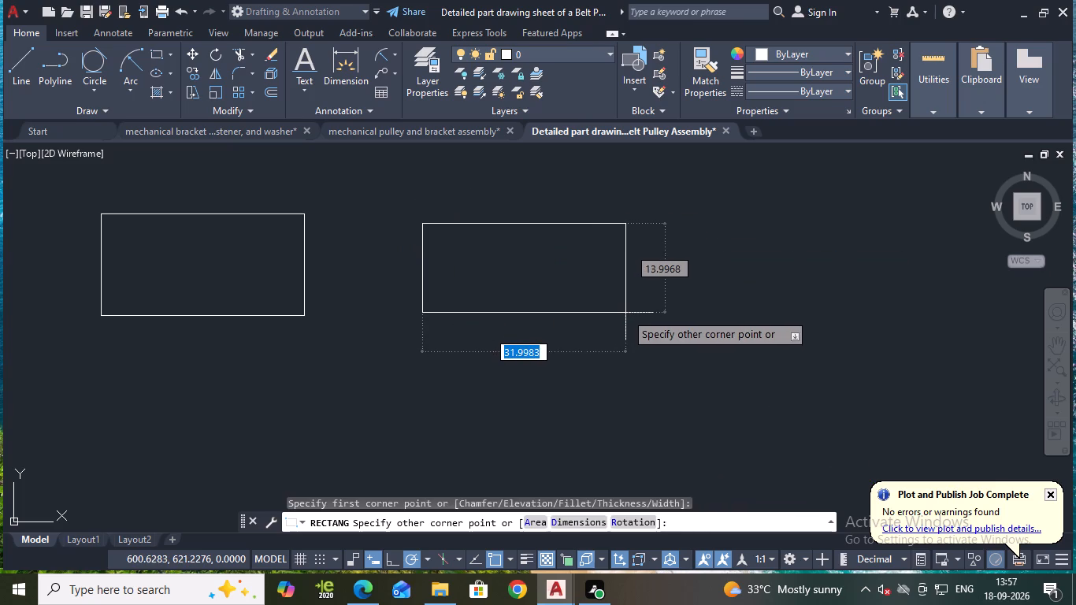
text(36)
key(Tab)
text(18)
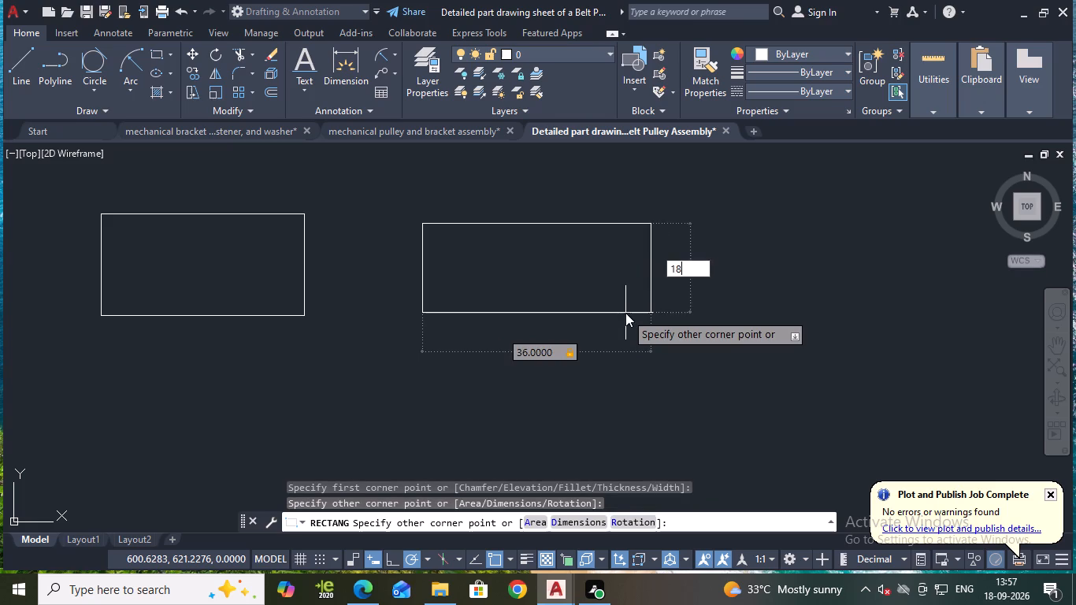
key(Return)
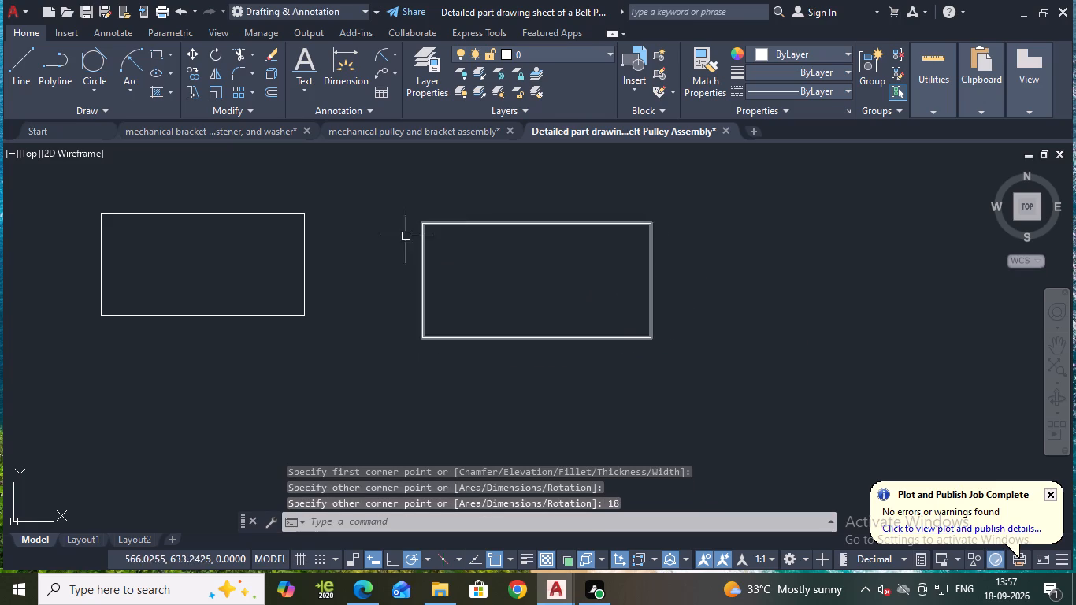
Move the 36 by 18 rectangle so its left edge midpoint meets the right edge midpoint of the 32 by 16 rectangle.
click(423, 272)
key(m)
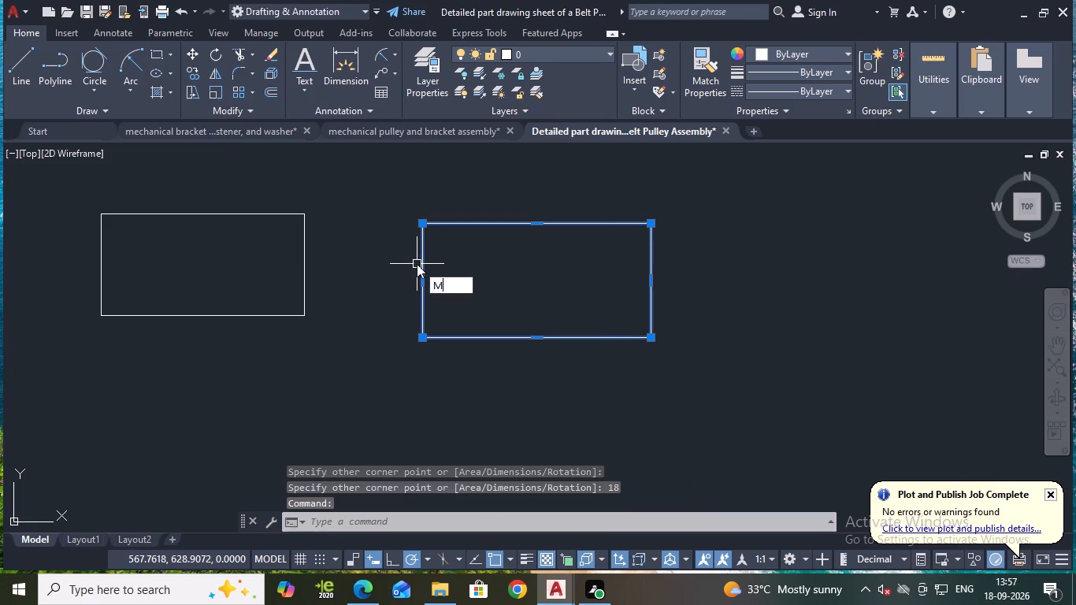
key(Return)
click(424, 280)
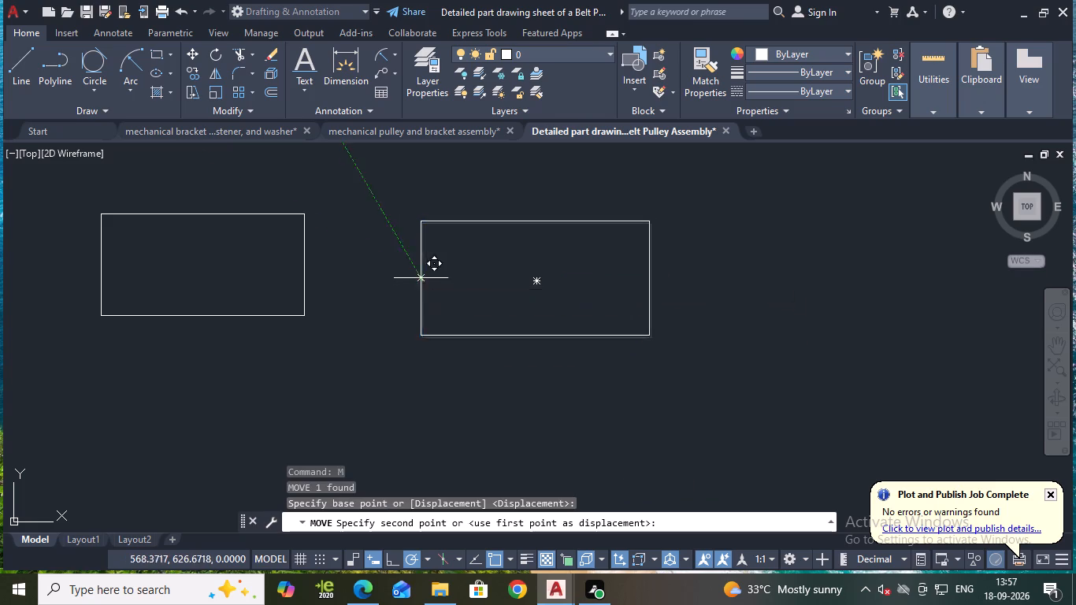
click(306, 264)
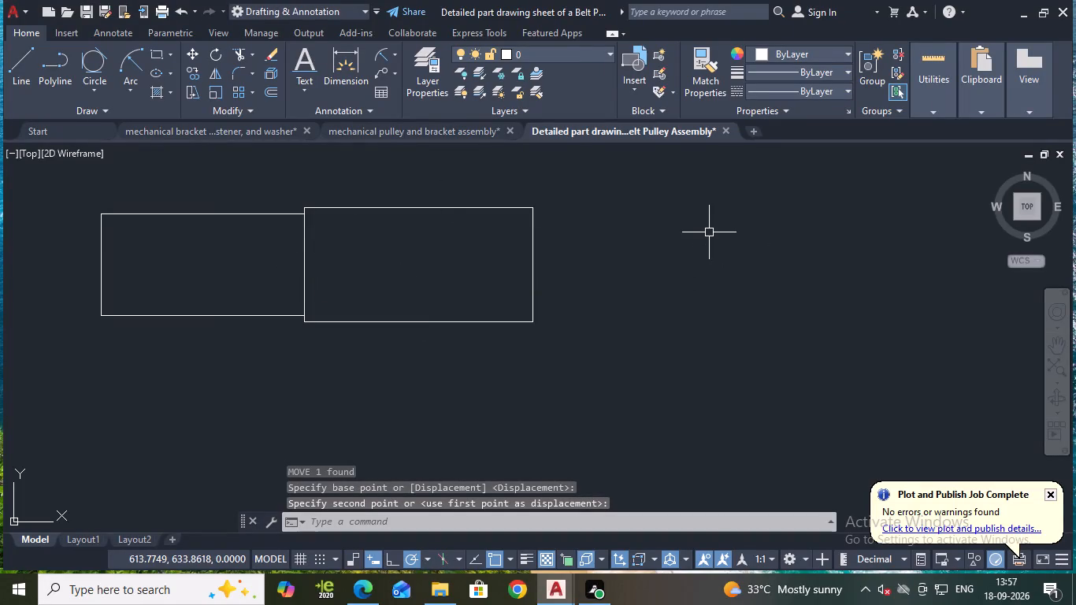
Draw a 40 by 20 rectangle in the empty area to the right of the 36 by 18 rectangle.
middle_drag(708, 232, 601, 253)
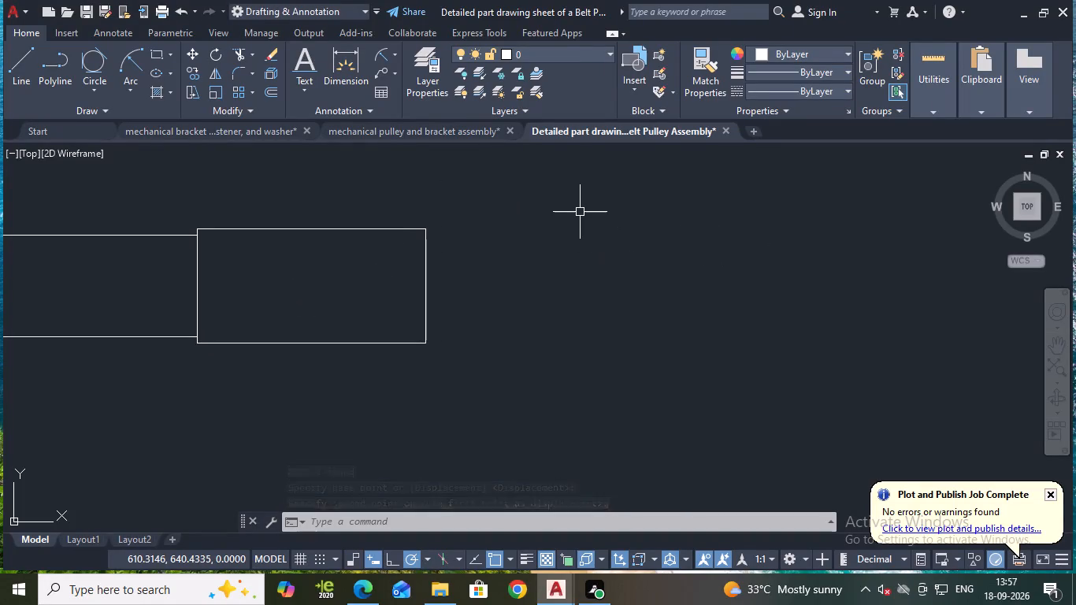
click(152, 52)
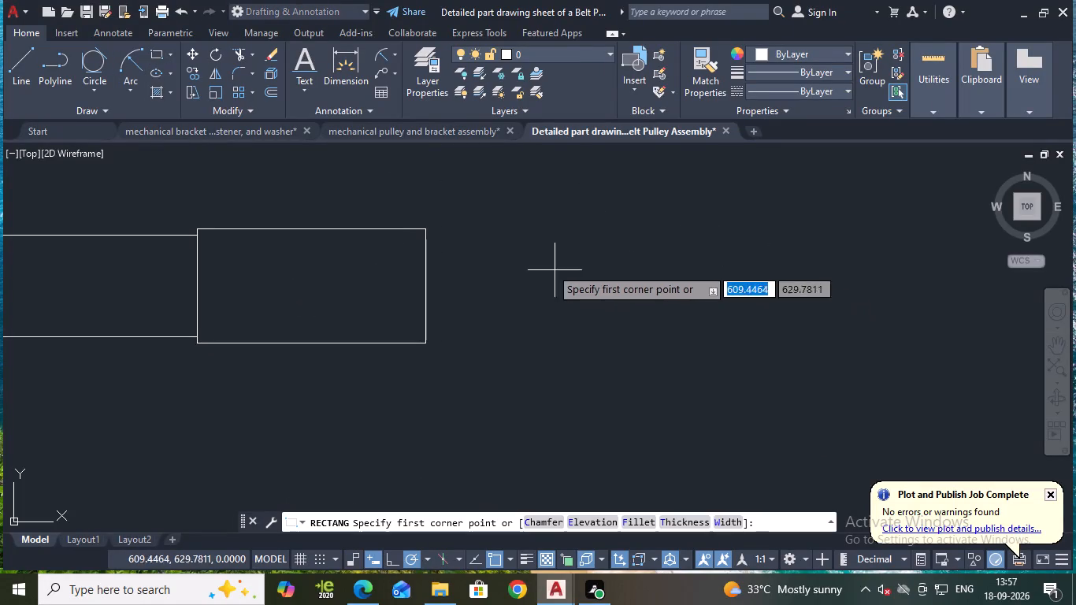
click(520, 251)
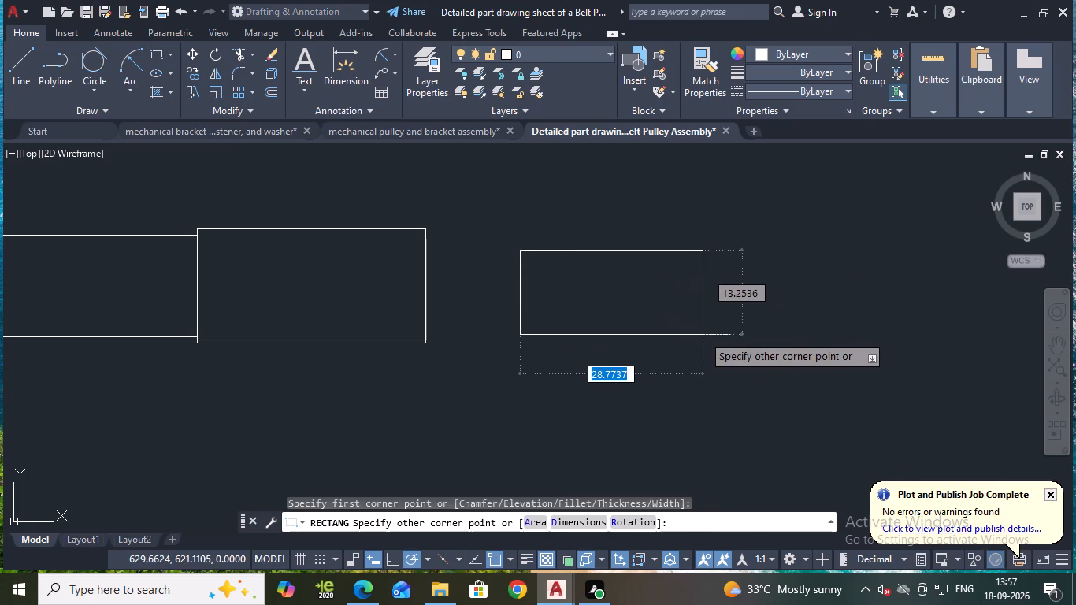
text(40)
key(Tab)
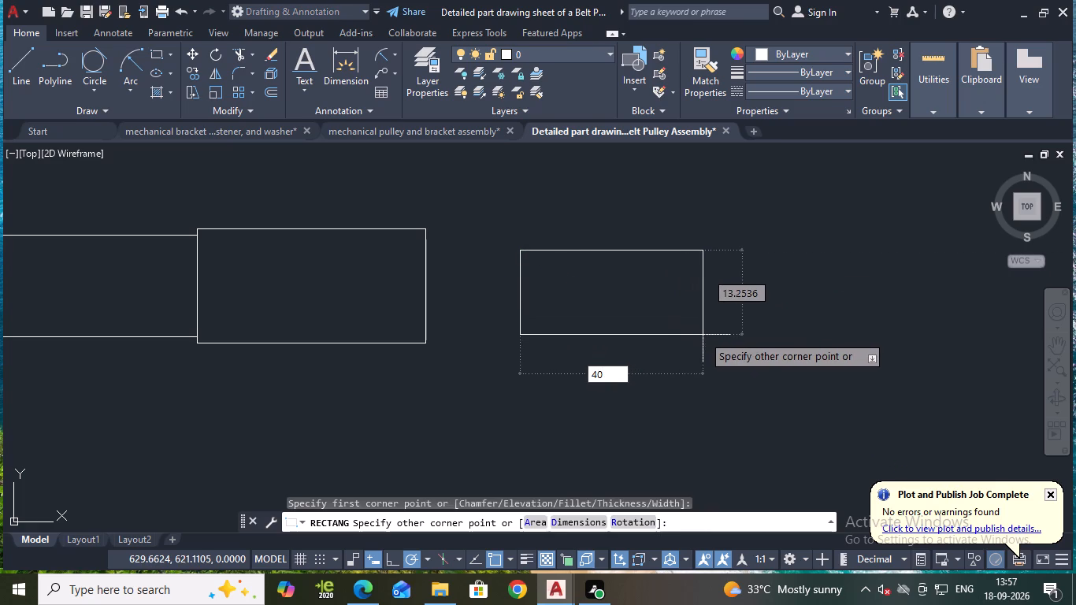
text(20)
key(Return)
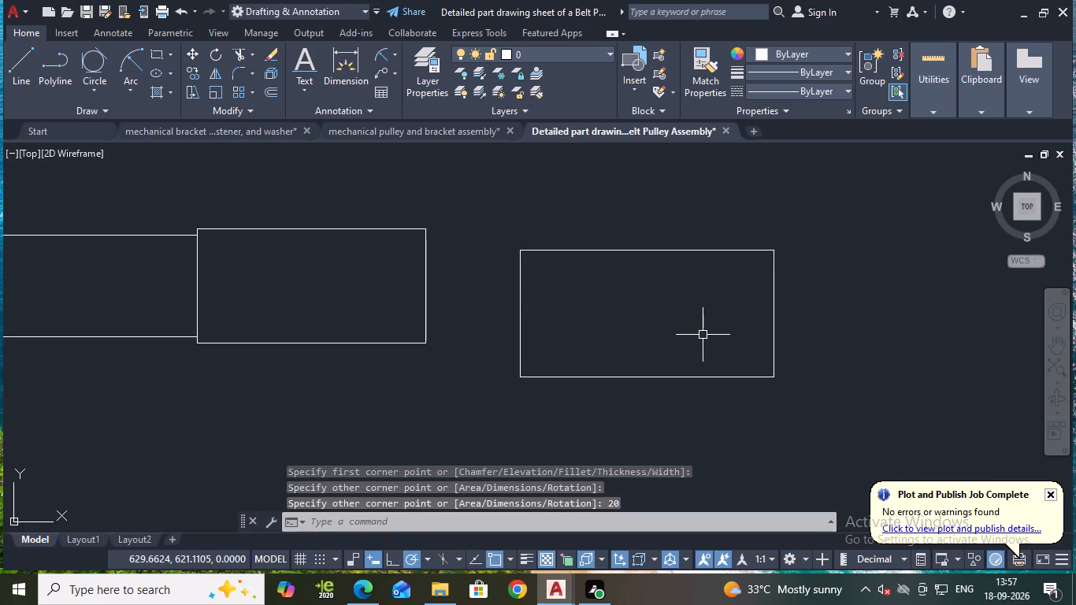
Move the 40 by 20 rectangle by its left edge against the right edge of the 36 by 18 rectangle.
key(m)
key(Return)
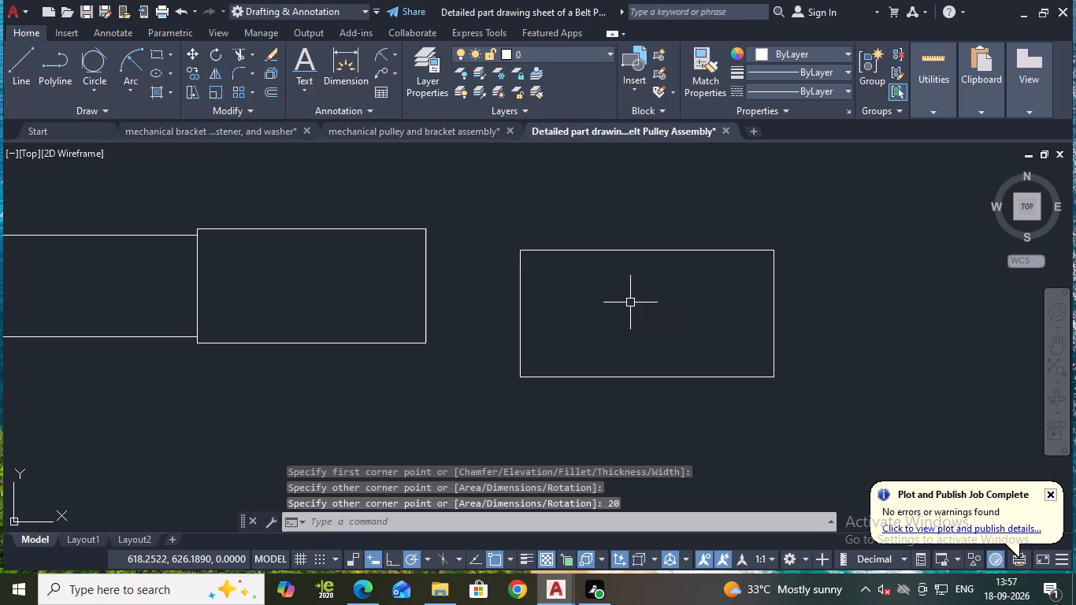
click(608, 247)
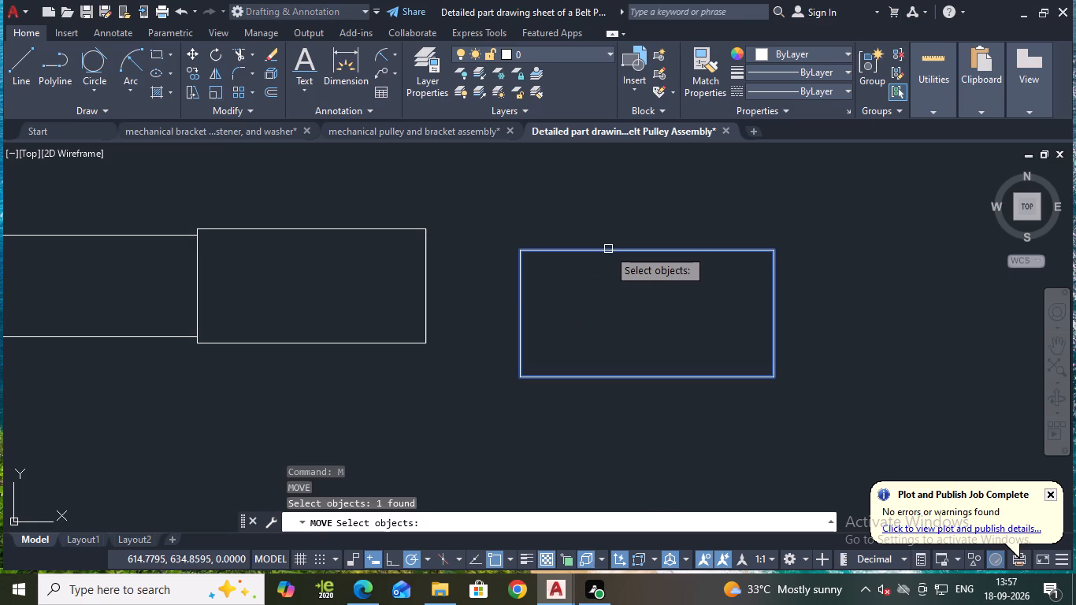
key(m)
key(Return)
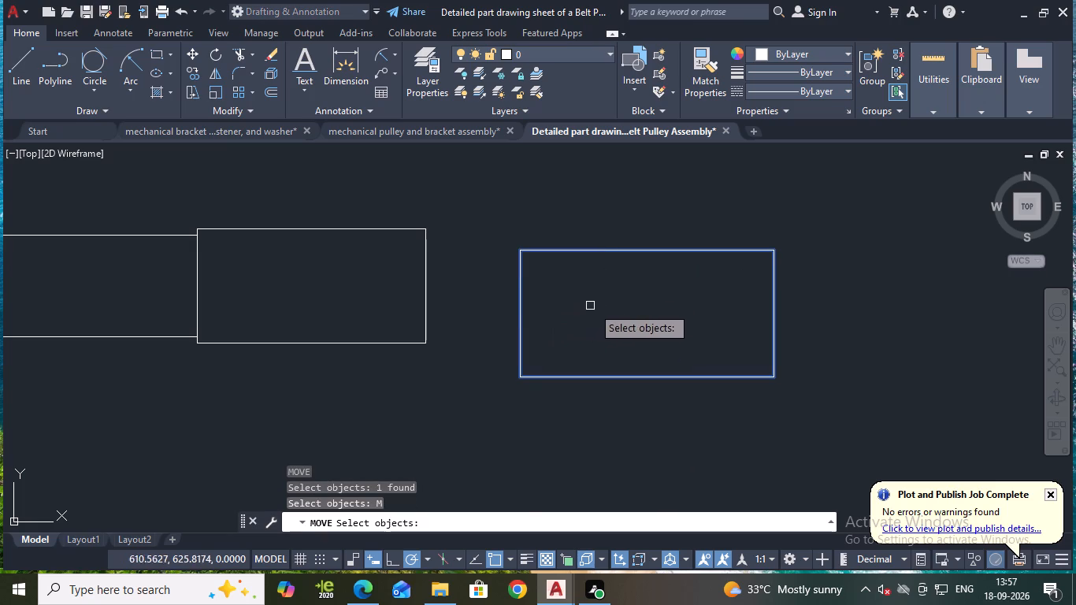
key(Return)
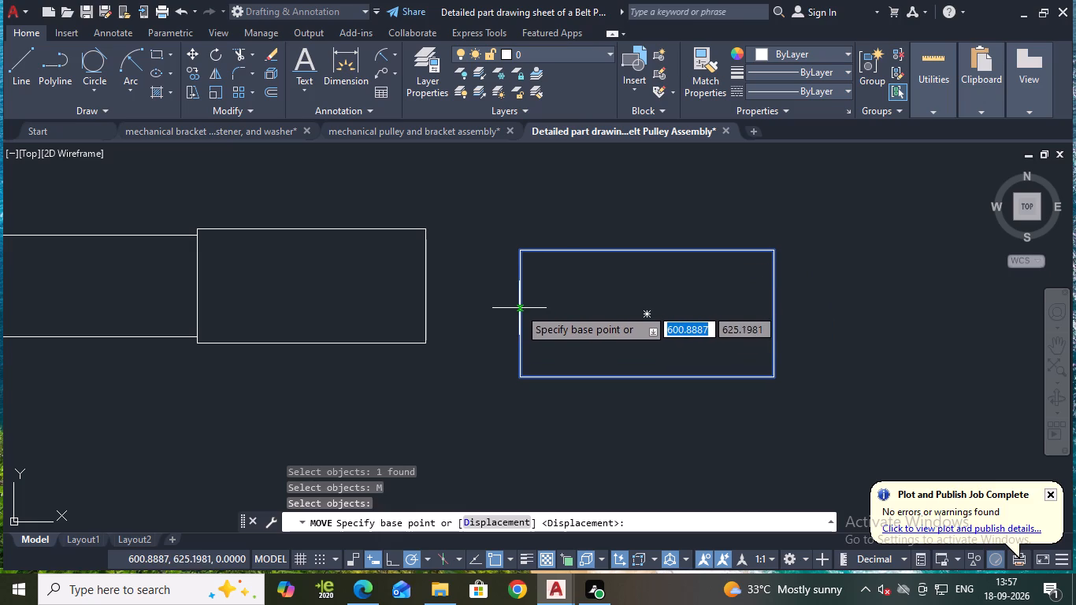
click(521, 314)
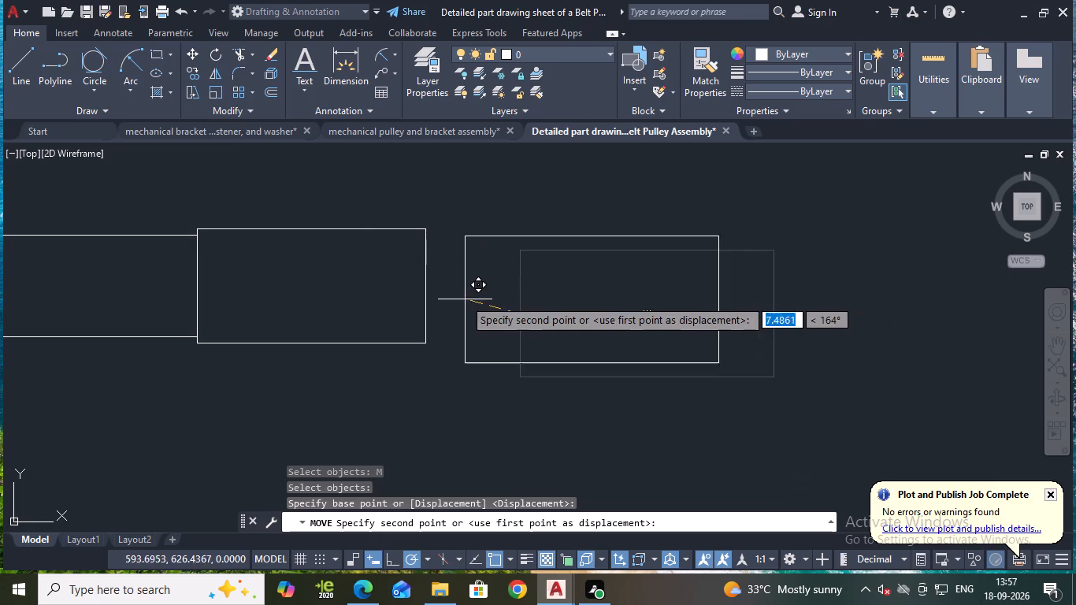
click(426, 282)
key(Escape)
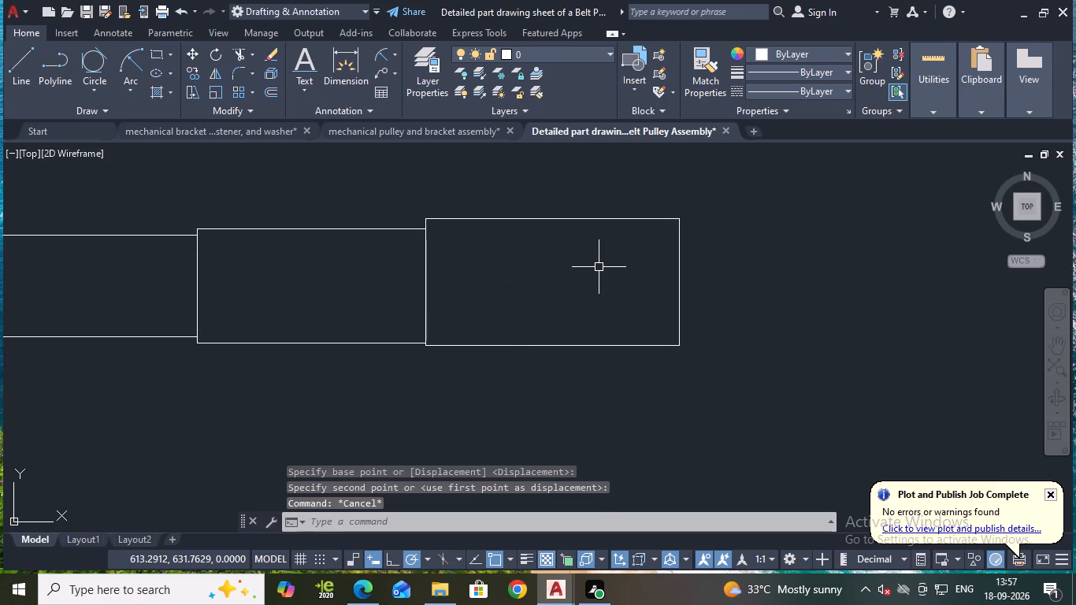
Move the 40 by 20 rectangle down about 0.69 along the shared edge, centring it on the 36 by 18 rectangle.
scroll(599, 267, down, 1)
middle_drag(589, 267, 525, 272)
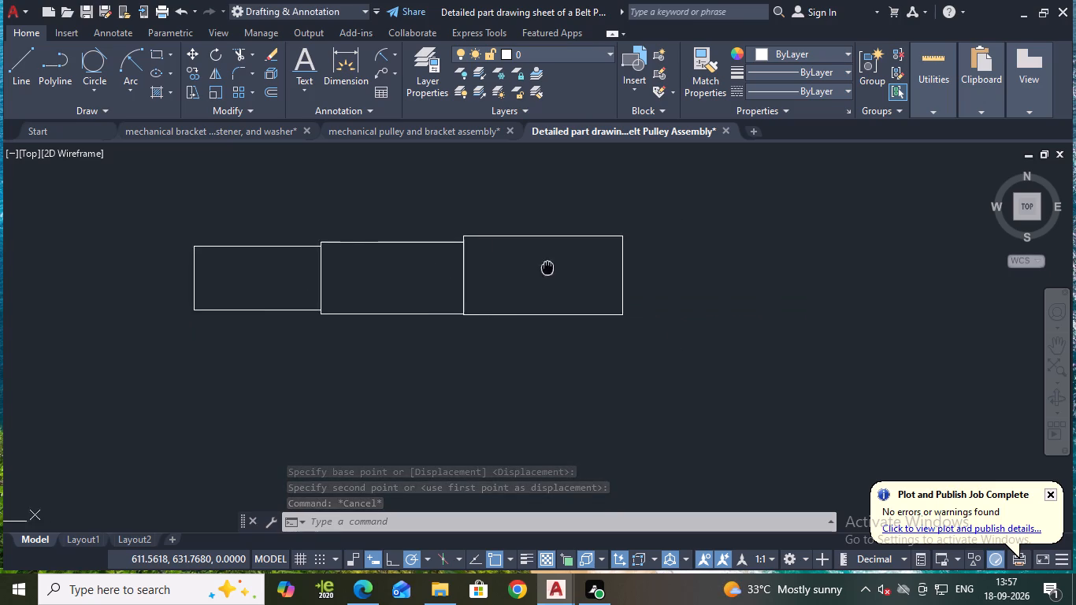
middle_drag(525, 272, 516, 273)
scroll(519, 274, up, 1)
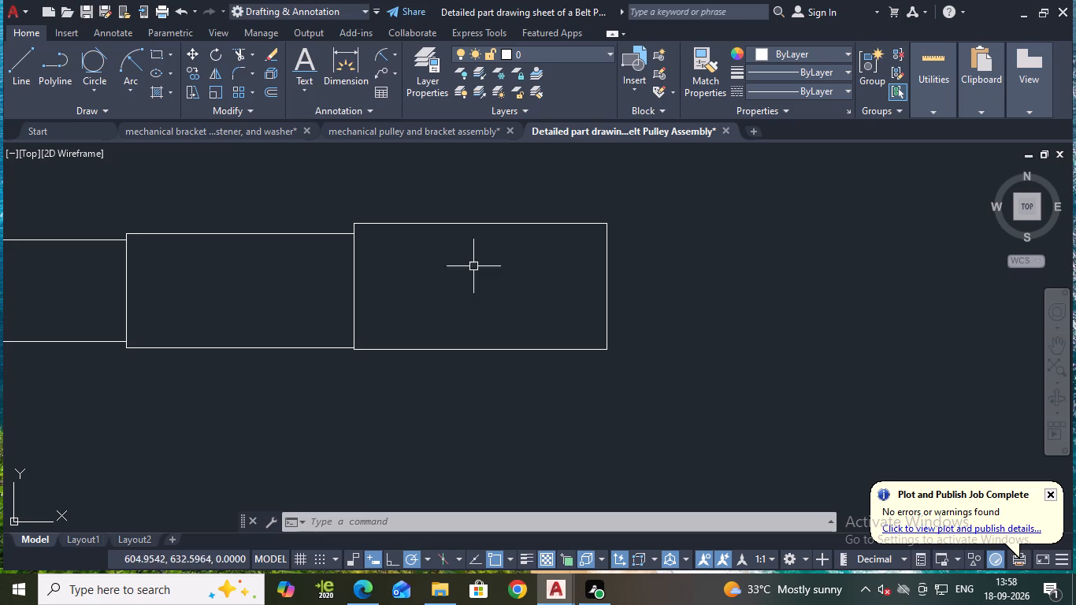
key(m)
key(Return)
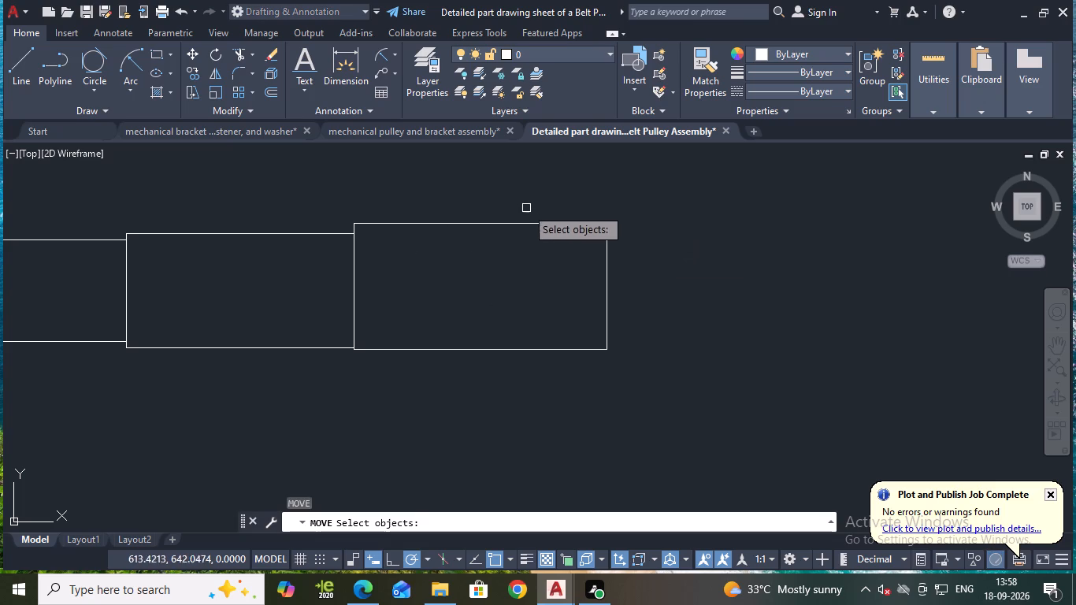
click(518, 224)
key(m)
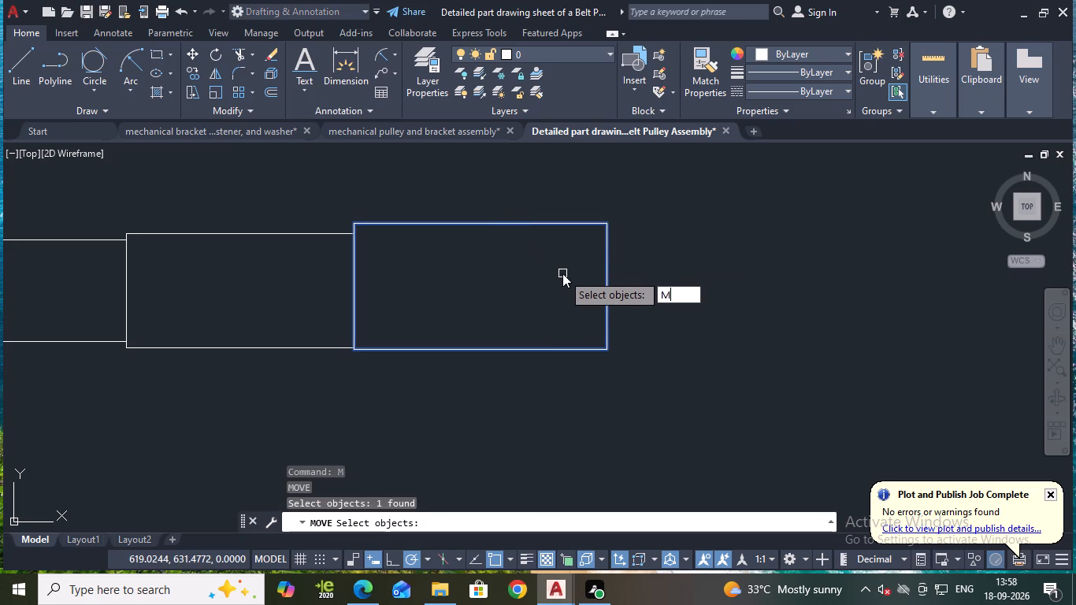
key(Return)
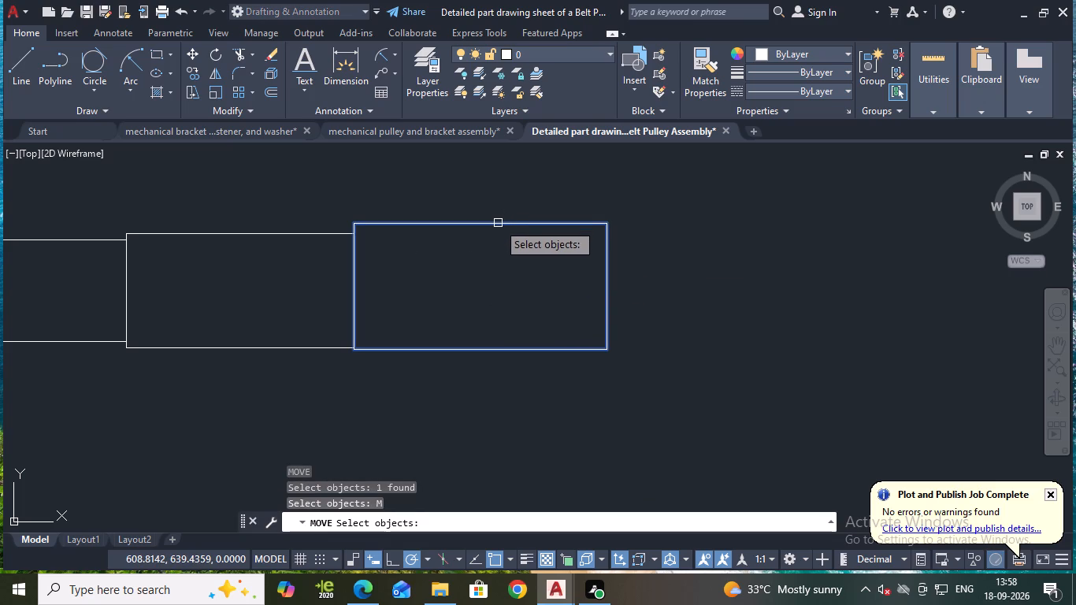
key(Return)
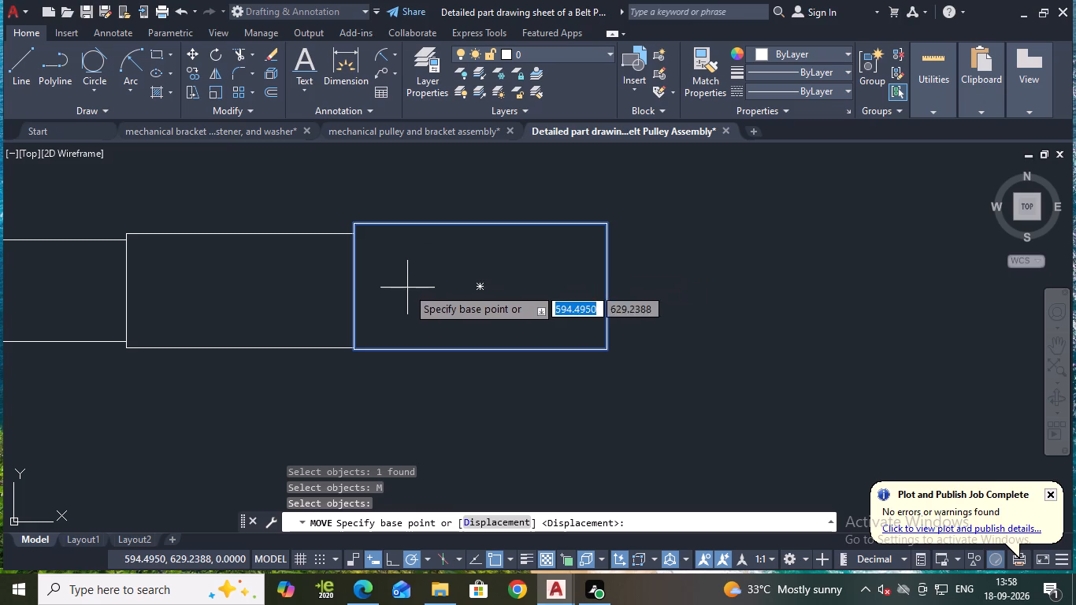
click(355, 288)
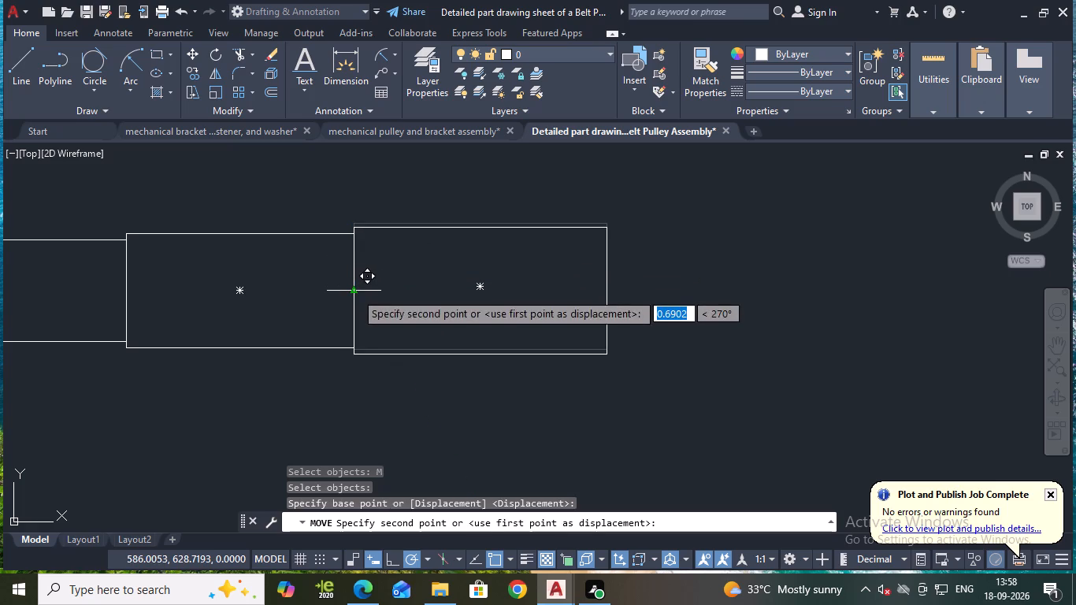
click(355, 292)
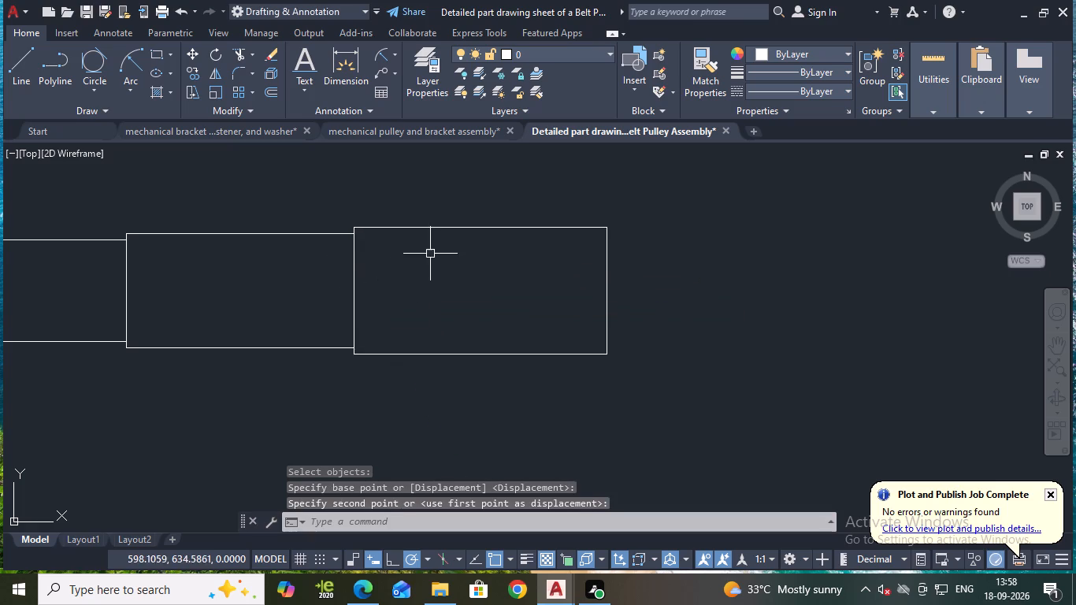
key(Escape)
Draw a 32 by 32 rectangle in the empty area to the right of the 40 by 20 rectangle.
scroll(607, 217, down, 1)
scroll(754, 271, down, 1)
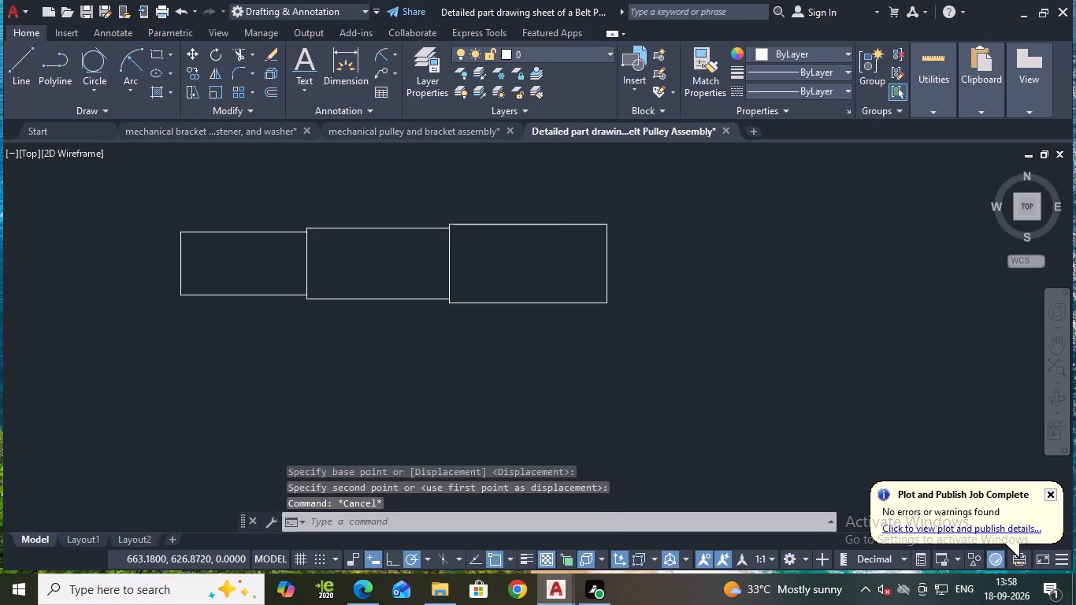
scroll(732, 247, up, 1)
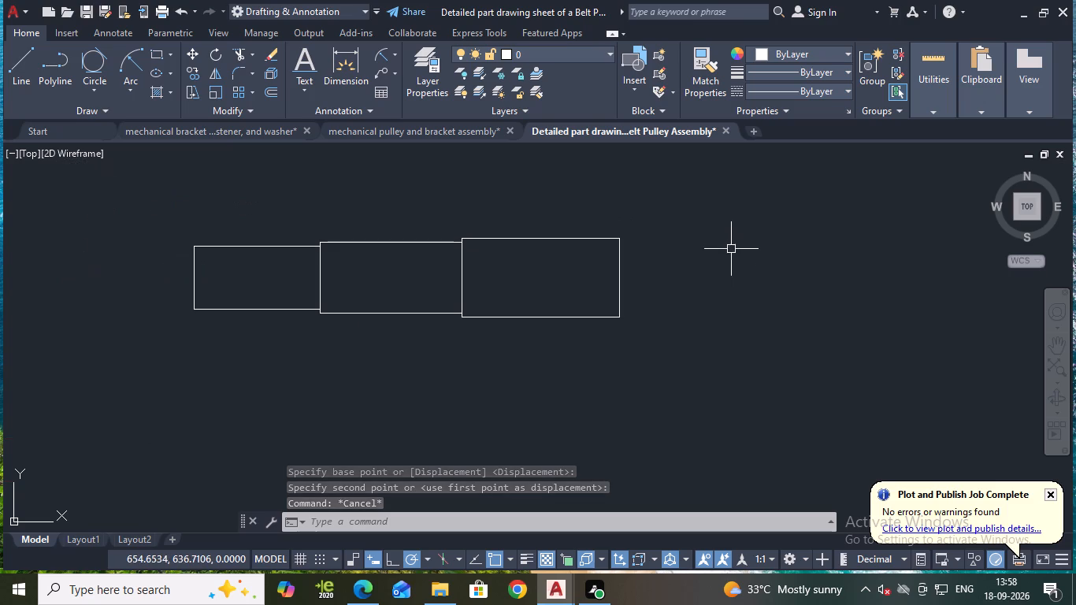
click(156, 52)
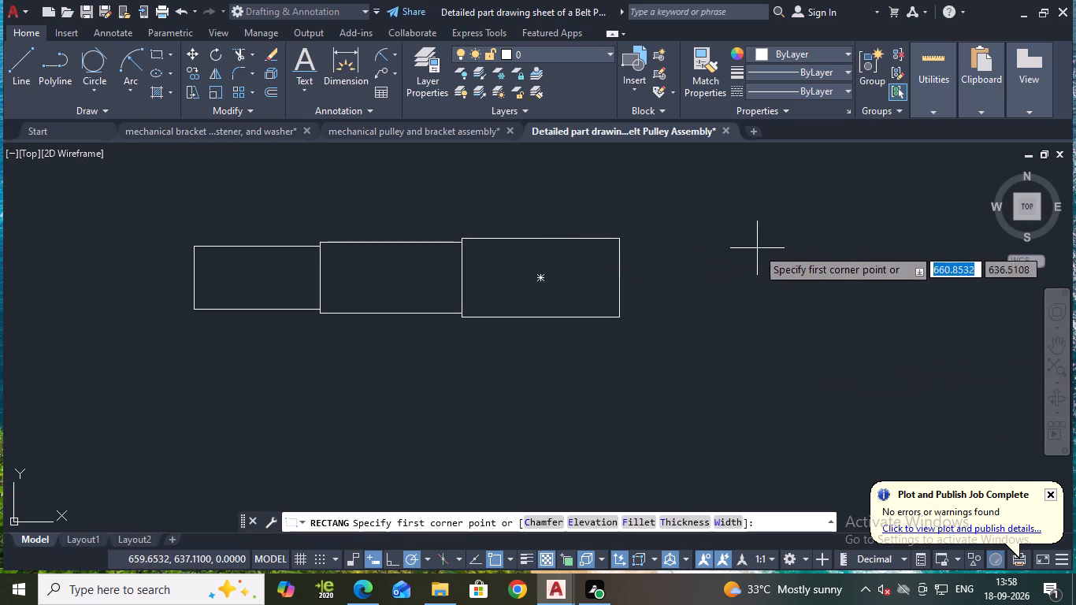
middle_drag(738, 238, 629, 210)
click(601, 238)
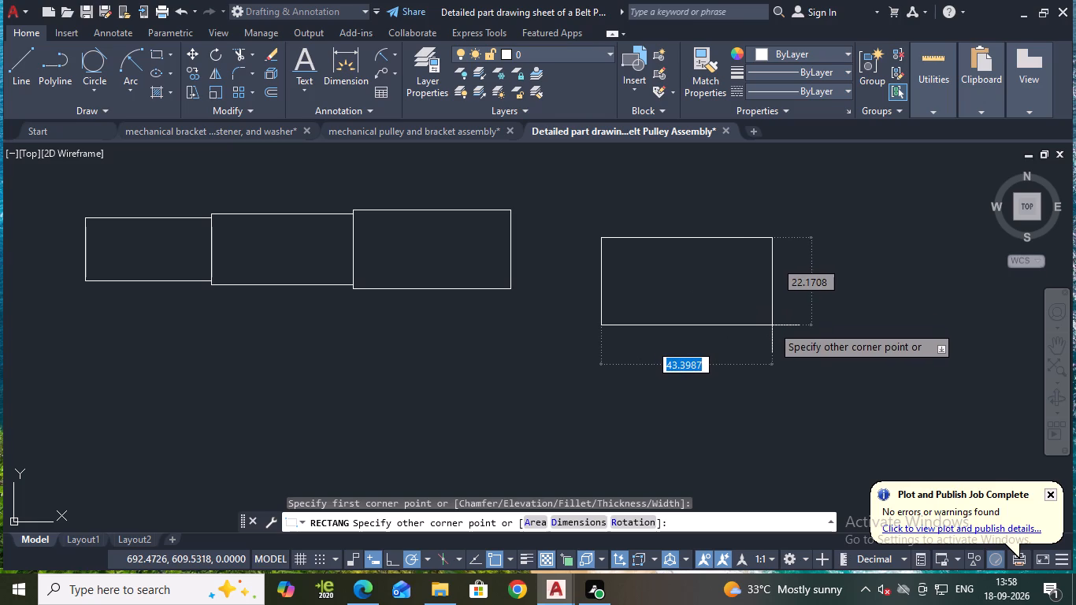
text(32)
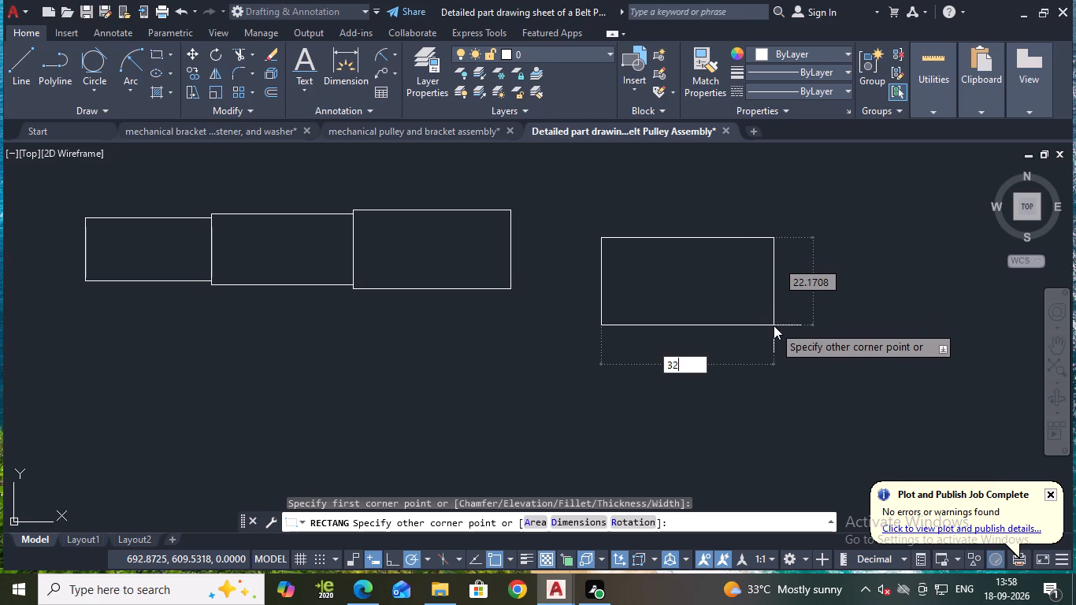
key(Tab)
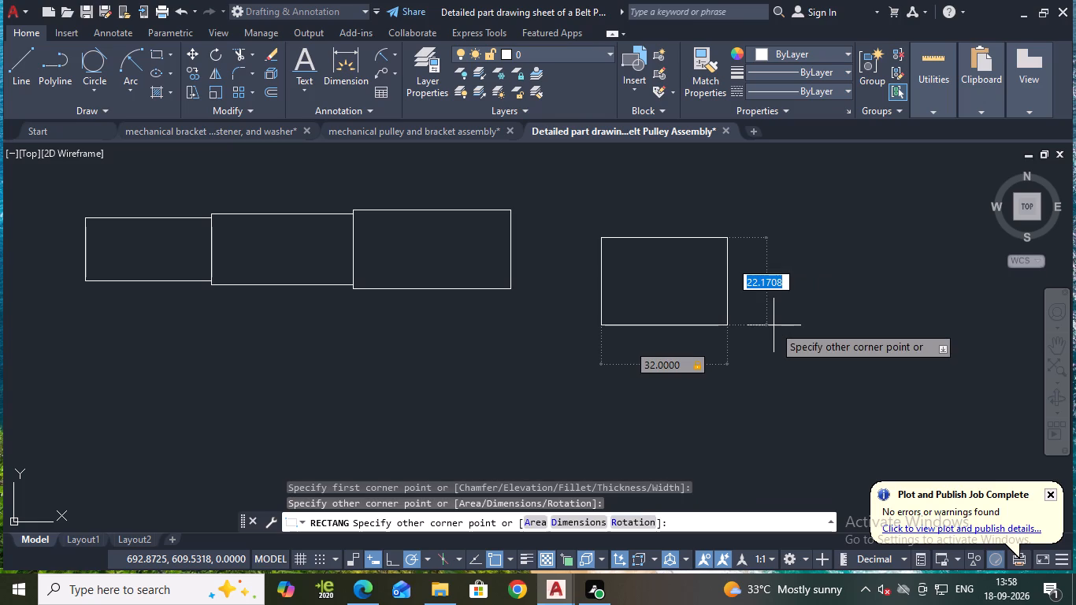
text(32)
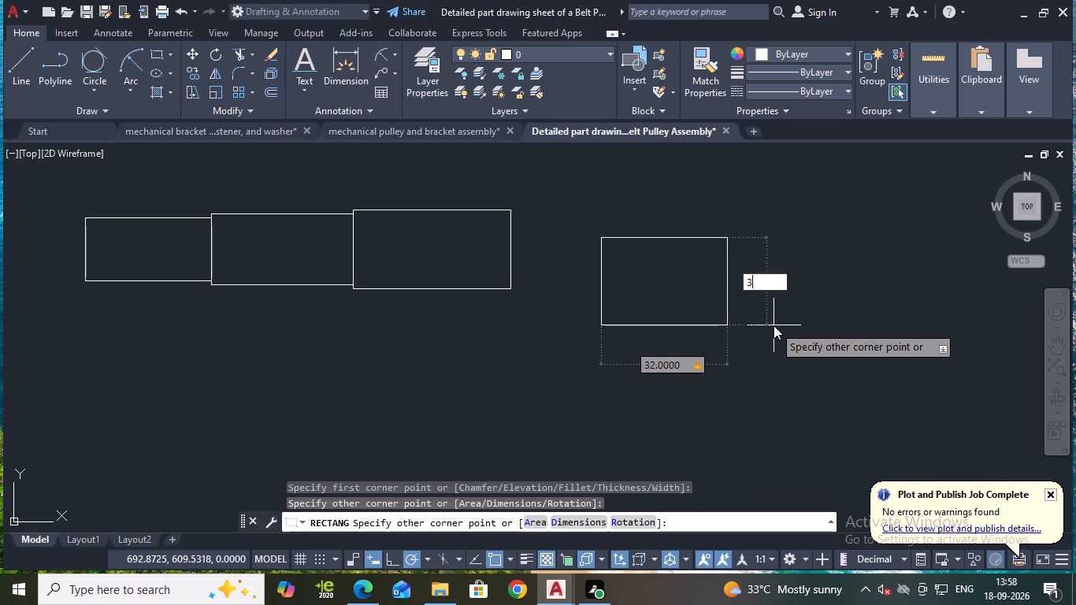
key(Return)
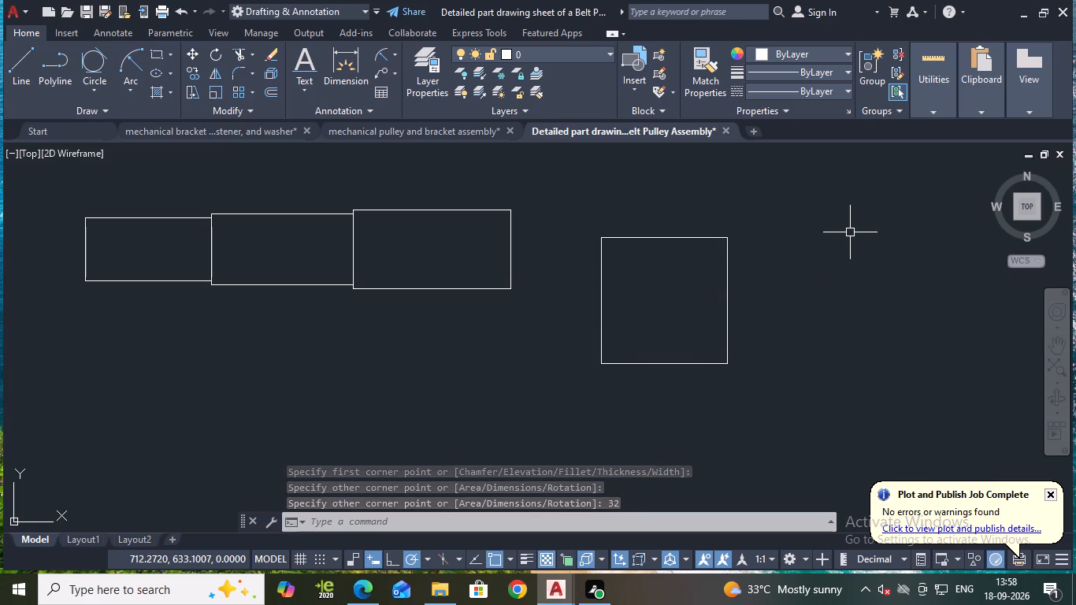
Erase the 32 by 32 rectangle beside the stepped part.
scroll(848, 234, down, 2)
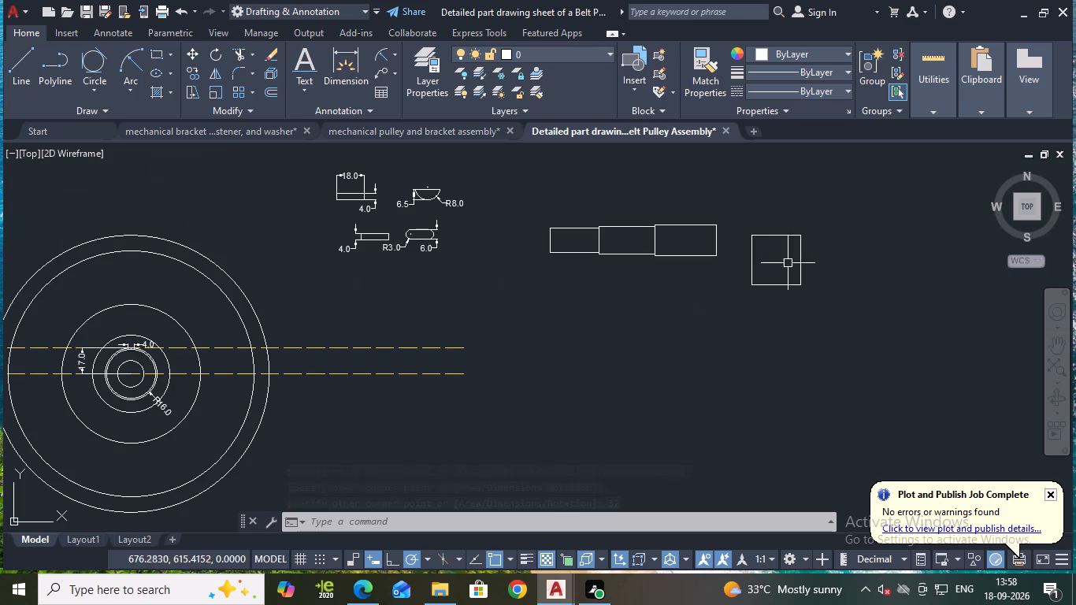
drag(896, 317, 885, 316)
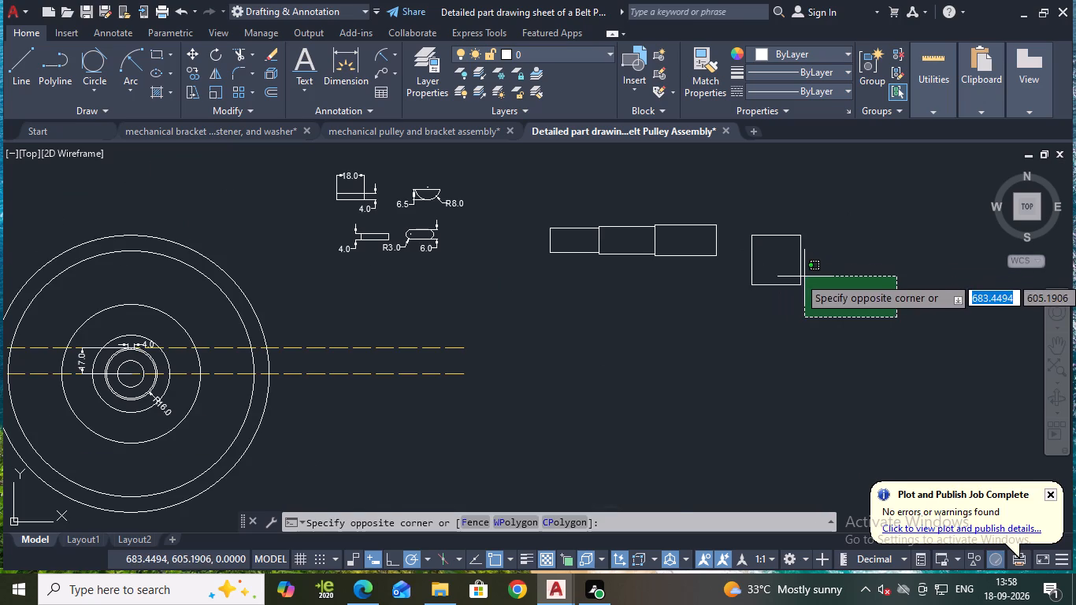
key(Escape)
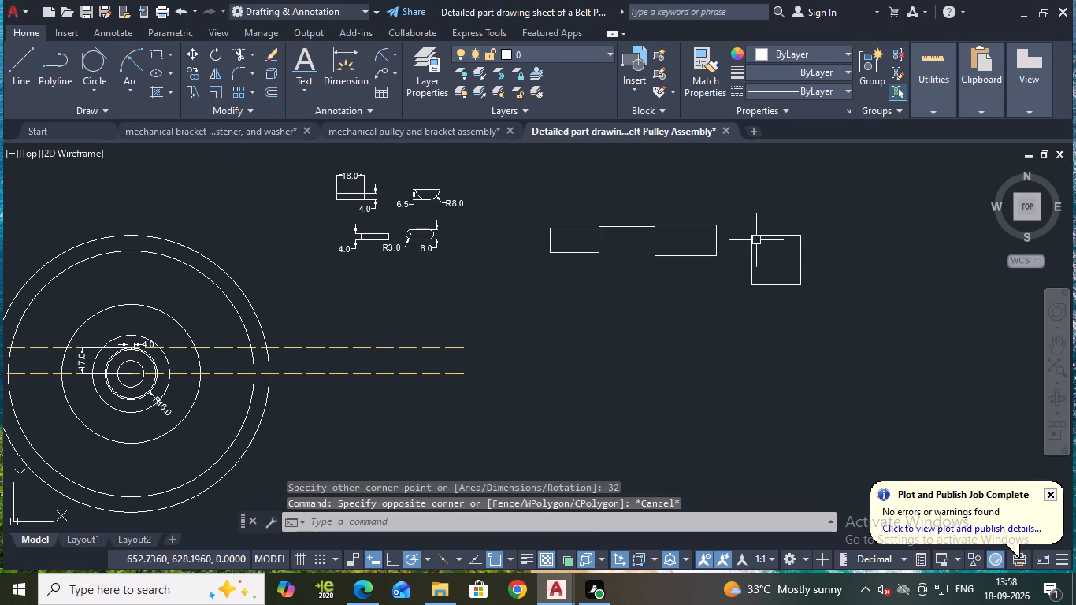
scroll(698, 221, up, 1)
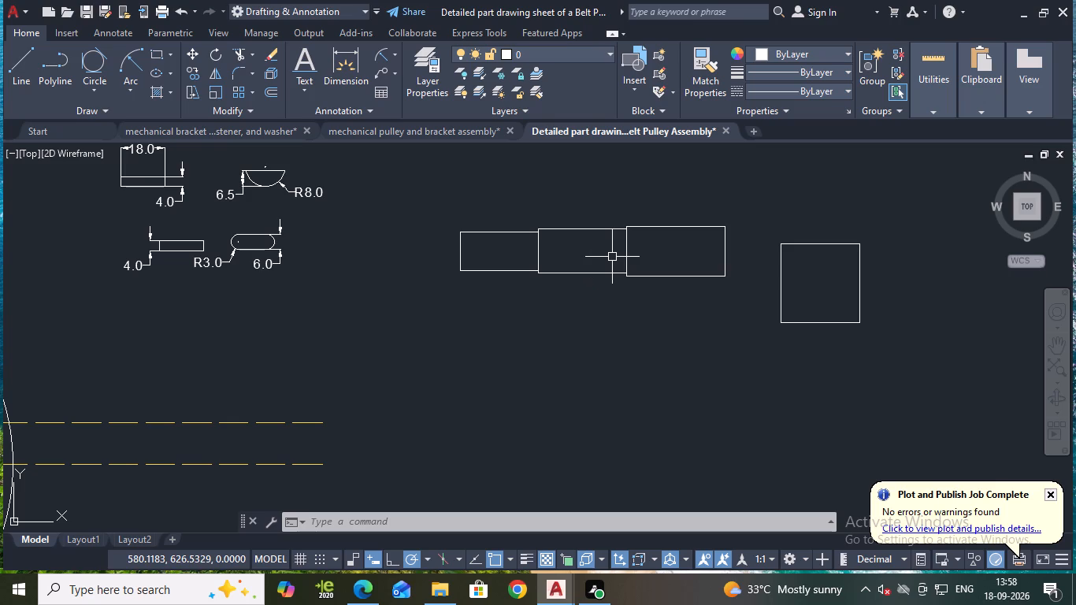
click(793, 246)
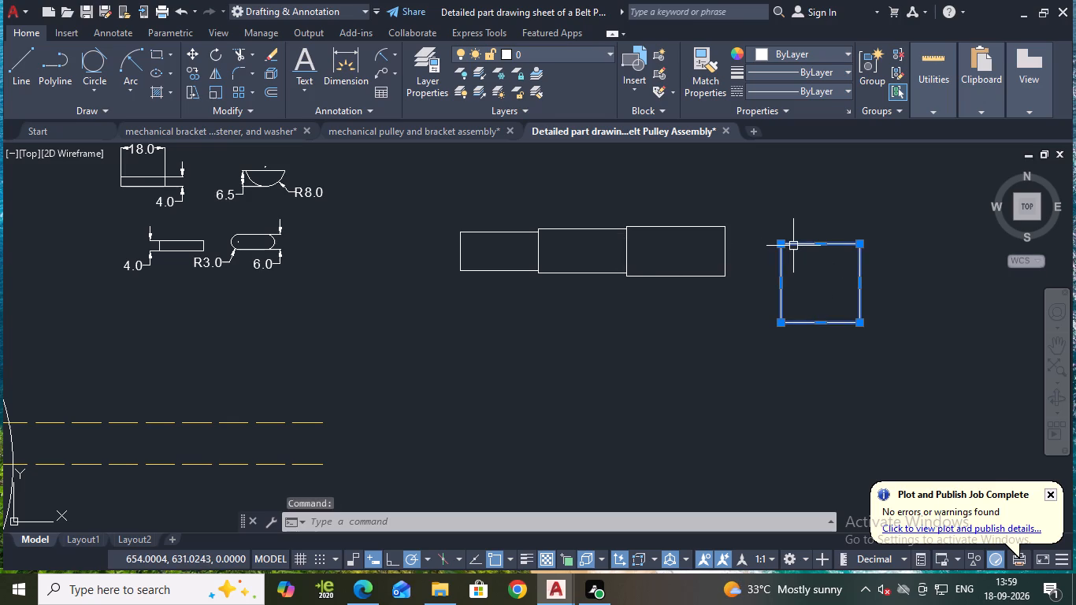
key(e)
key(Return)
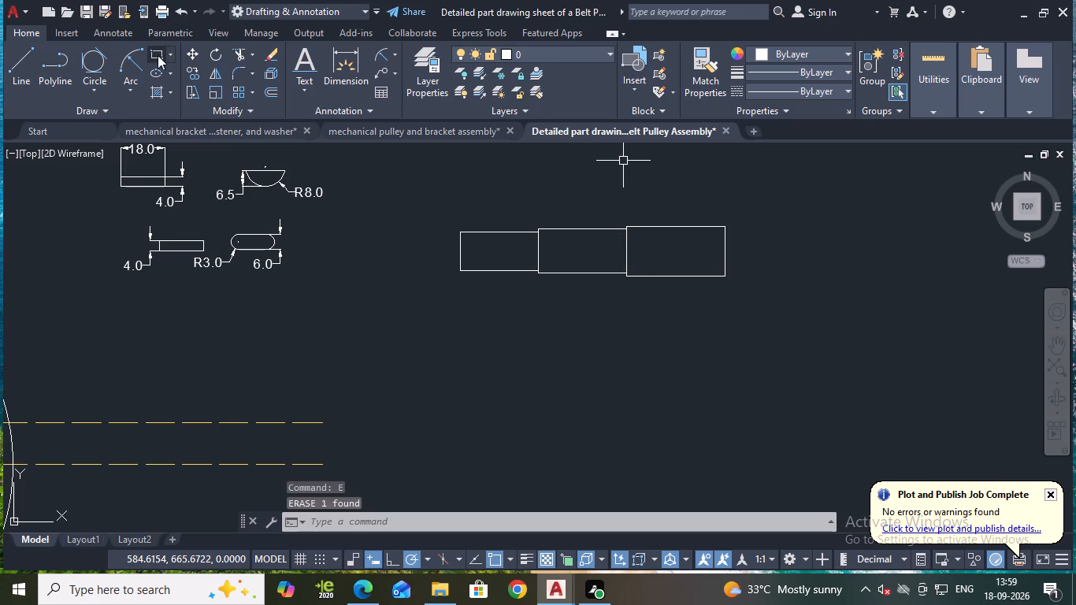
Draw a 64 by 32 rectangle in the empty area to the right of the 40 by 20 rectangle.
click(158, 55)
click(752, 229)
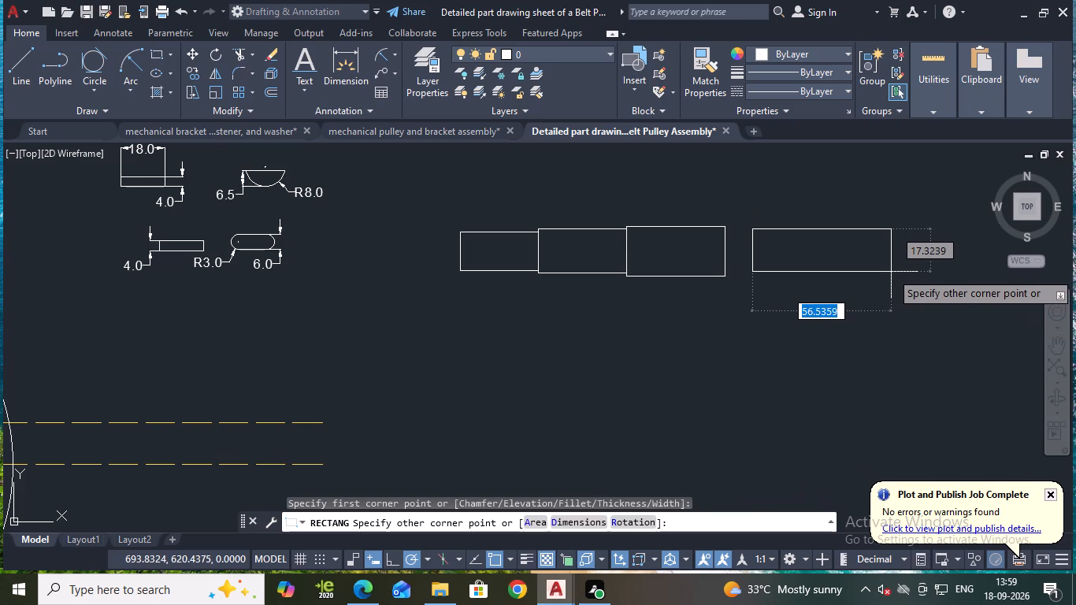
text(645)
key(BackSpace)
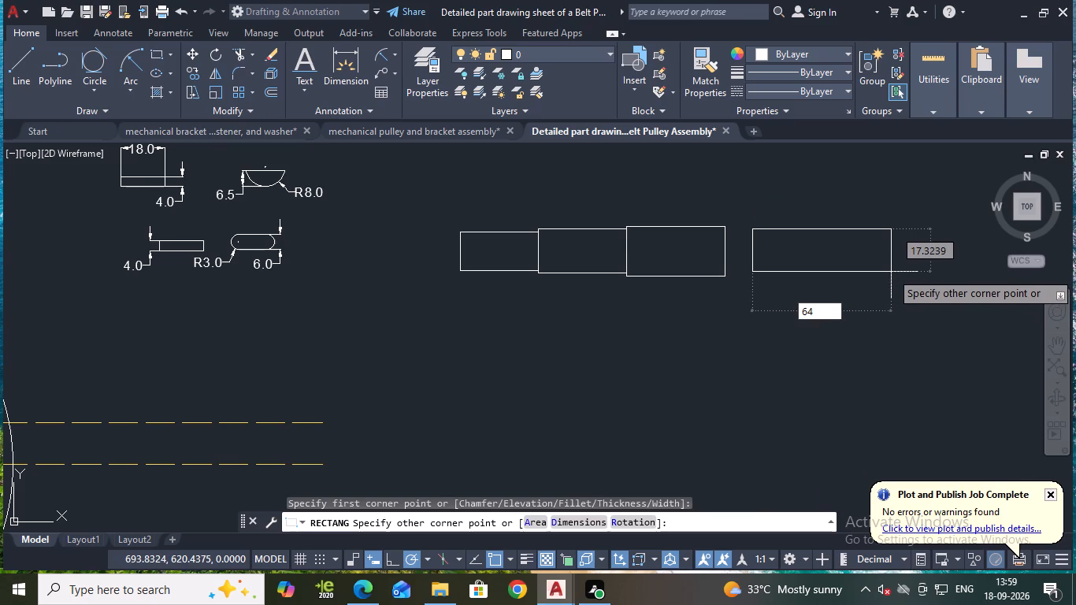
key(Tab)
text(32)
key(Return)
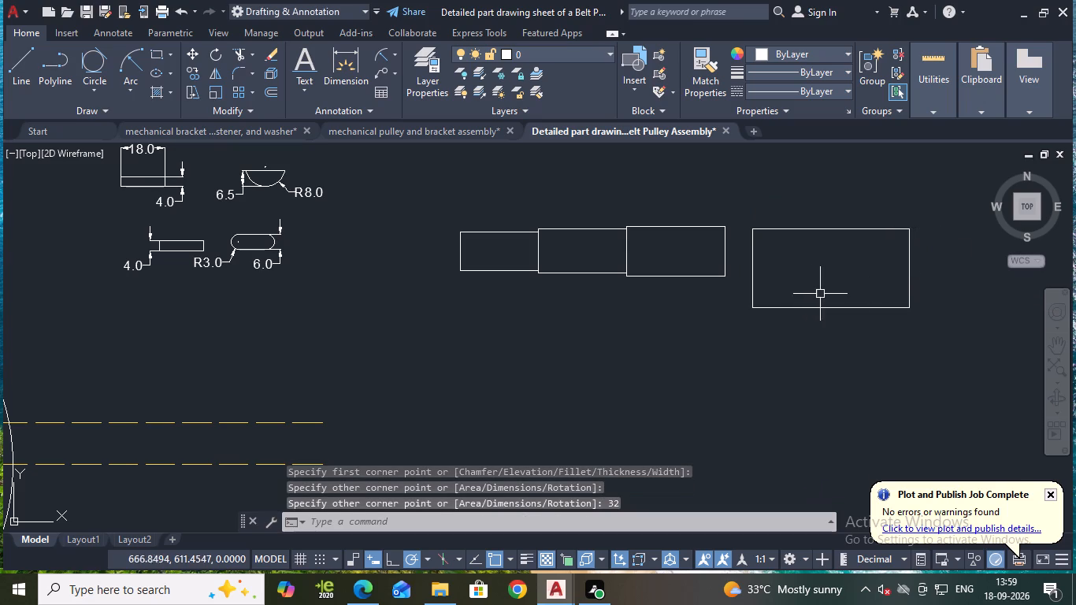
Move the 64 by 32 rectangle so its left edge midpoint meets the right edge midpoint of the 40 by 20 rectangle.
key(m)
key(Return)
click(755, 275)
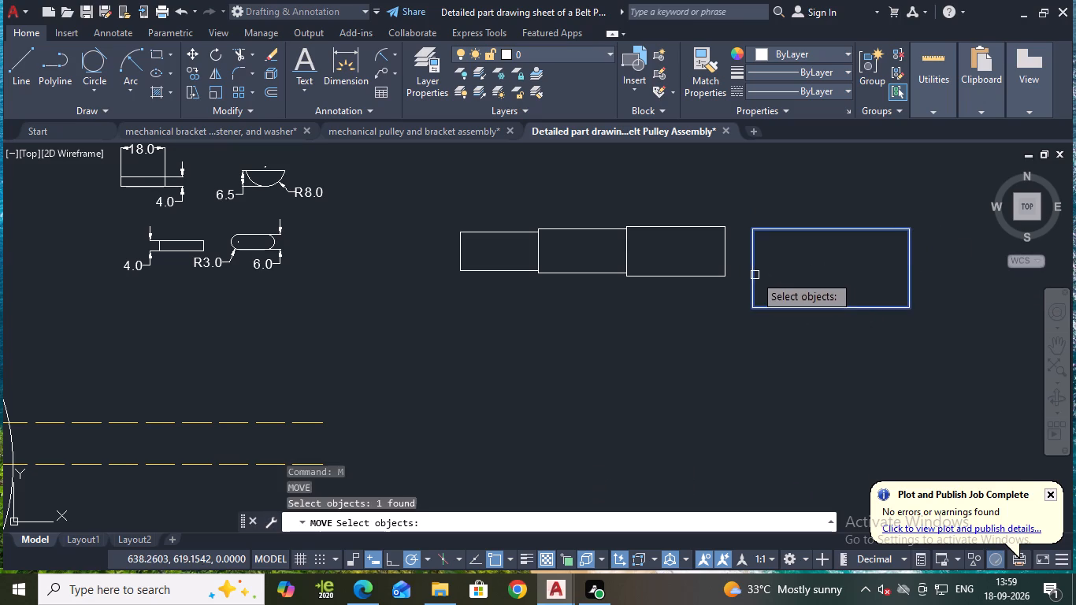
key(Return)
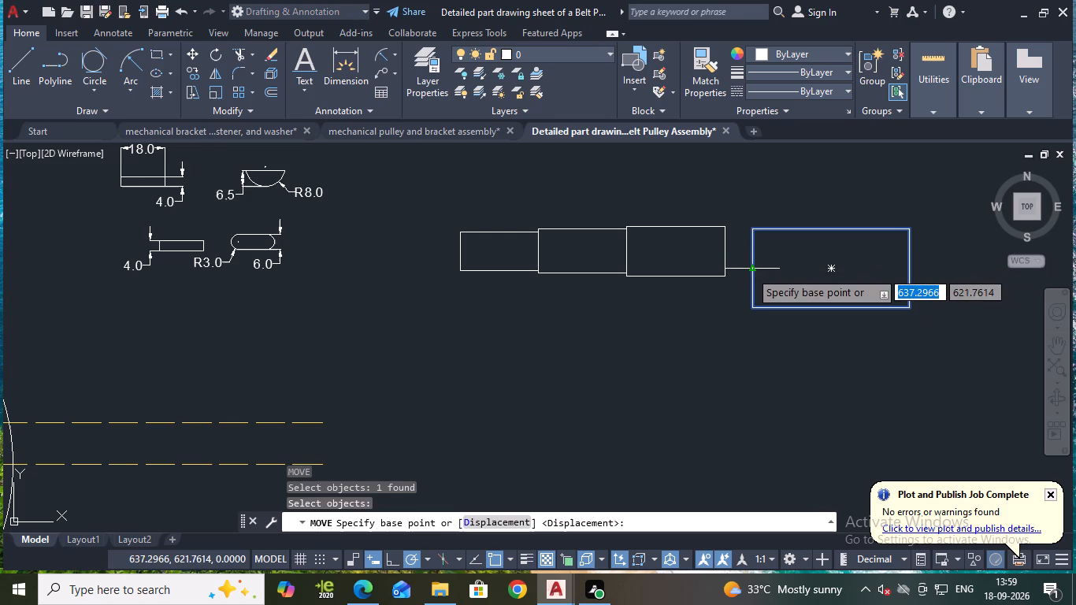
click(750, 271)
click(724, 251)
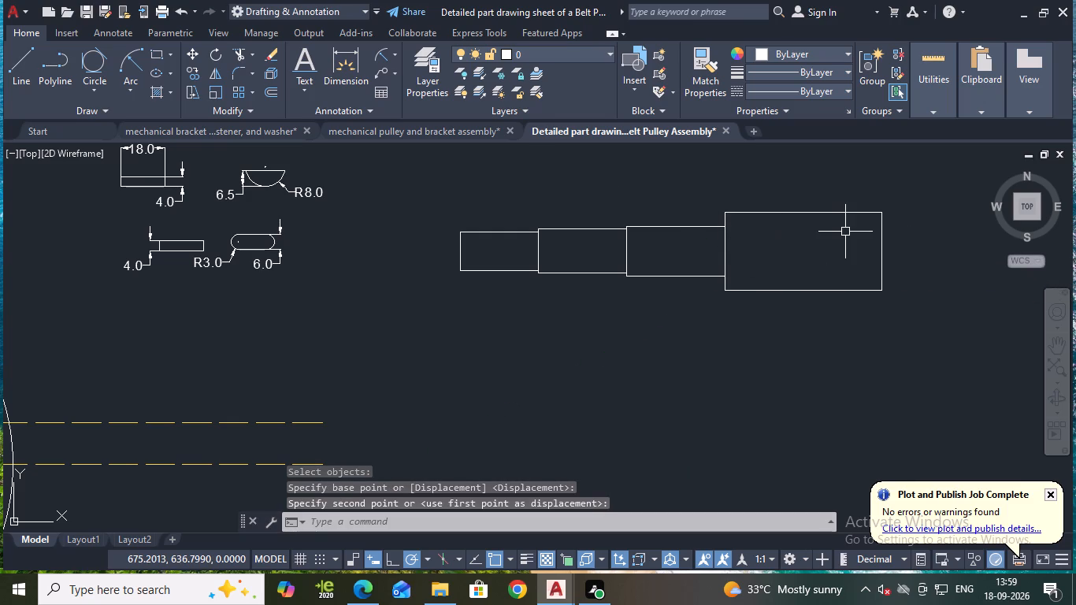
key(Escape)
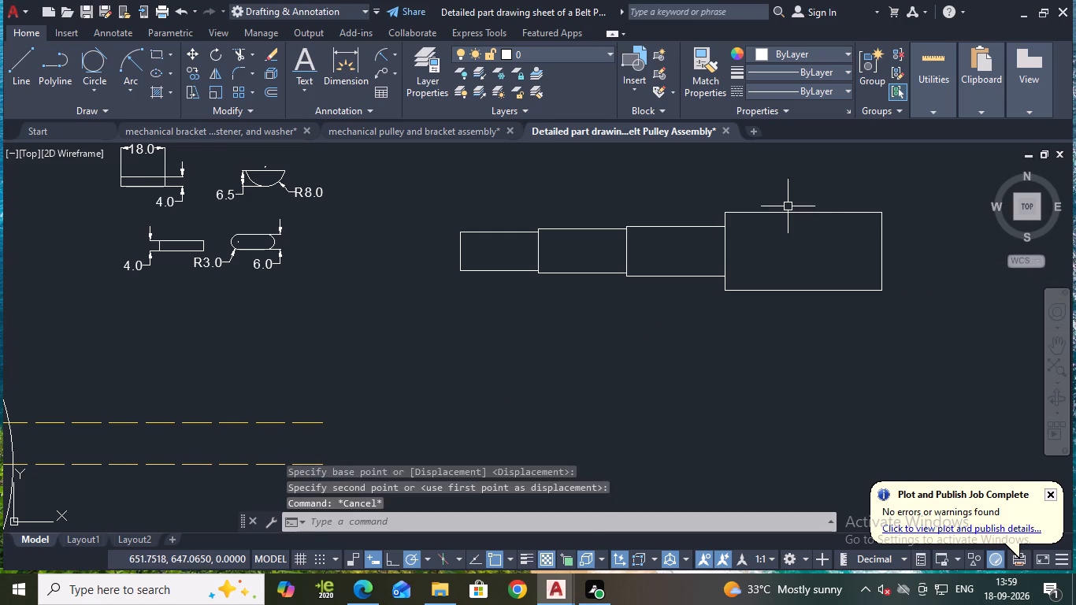
Erase all four joined rectangles of the stepped part.
drag(892, 325, 881, 323)
click(365, 219)
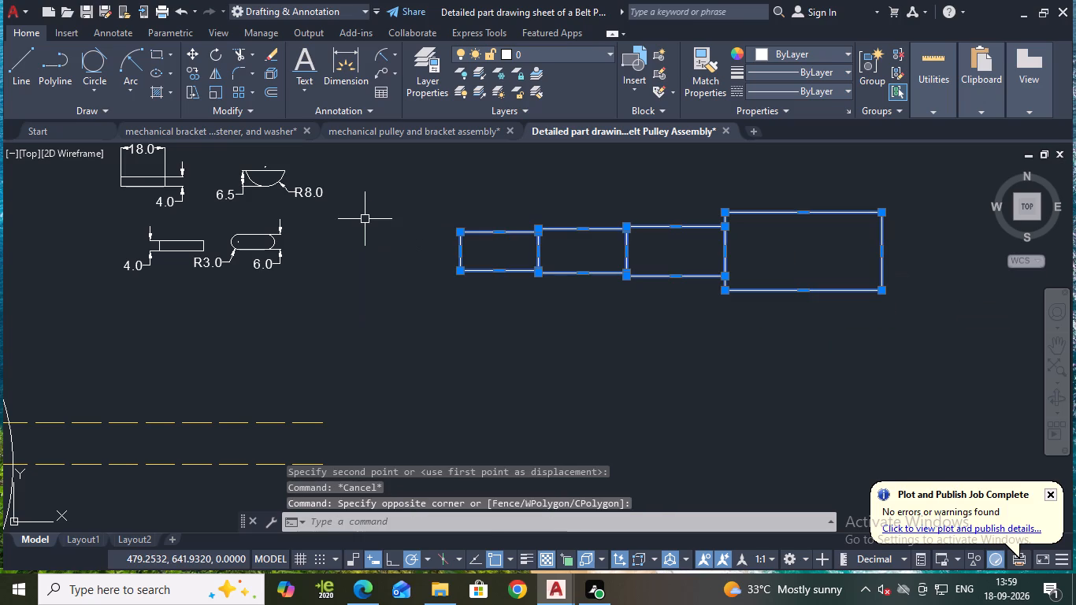
key(e)
key(Return)
scroll(365, 219, down, 2)
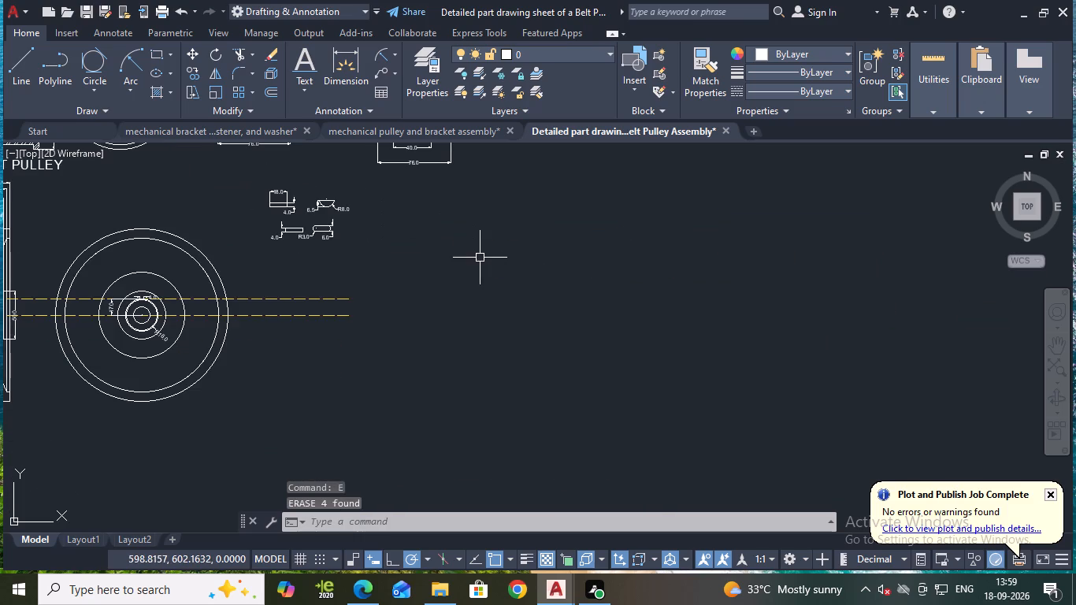
middle_drag(480, 257, 540, 281)
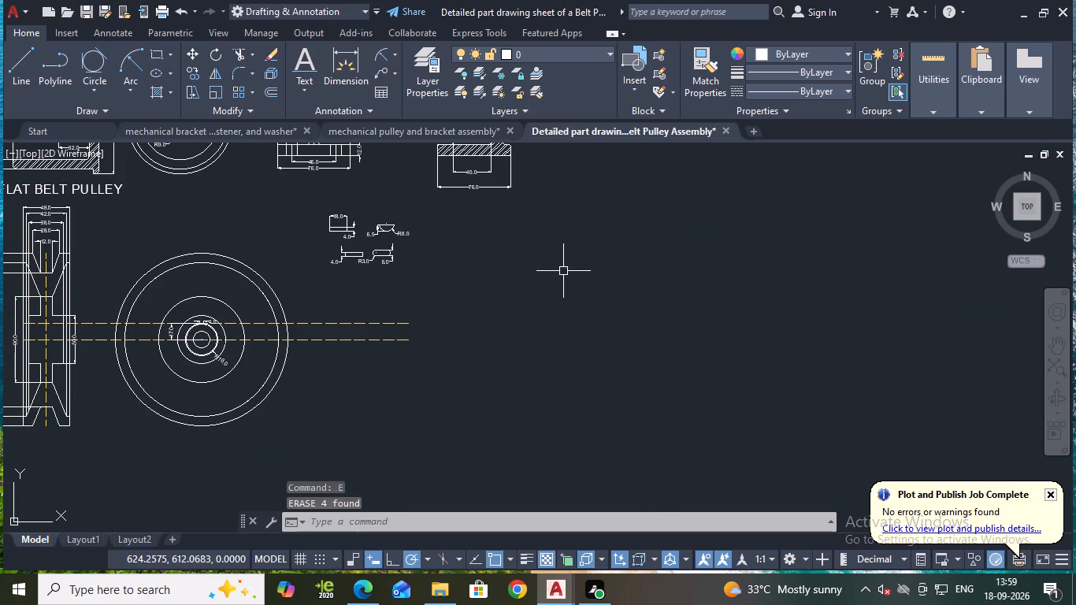
Run the LOGFILEOFF command to turn off the command log file.
key(Escape)
text(LOG)
click(658, 317)
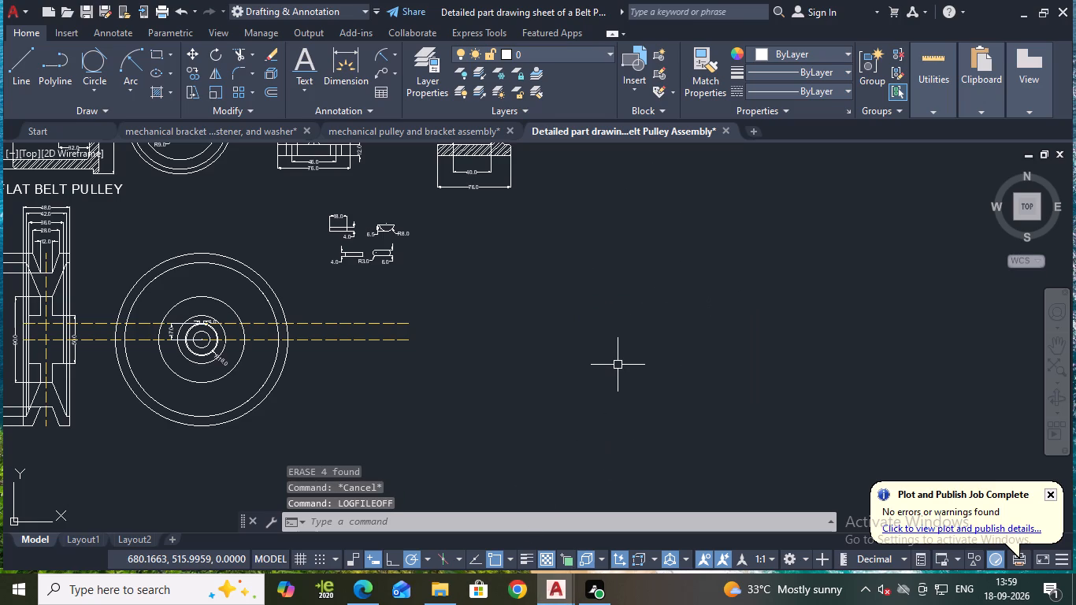
Save the belt pulley drawing.
key(ctrl+s)
Start a single-sheet plot using the DWG To PDF.pc3 plotter and ISO A4 (297.00 x 210.00 MM) paper.
text(PLOT)
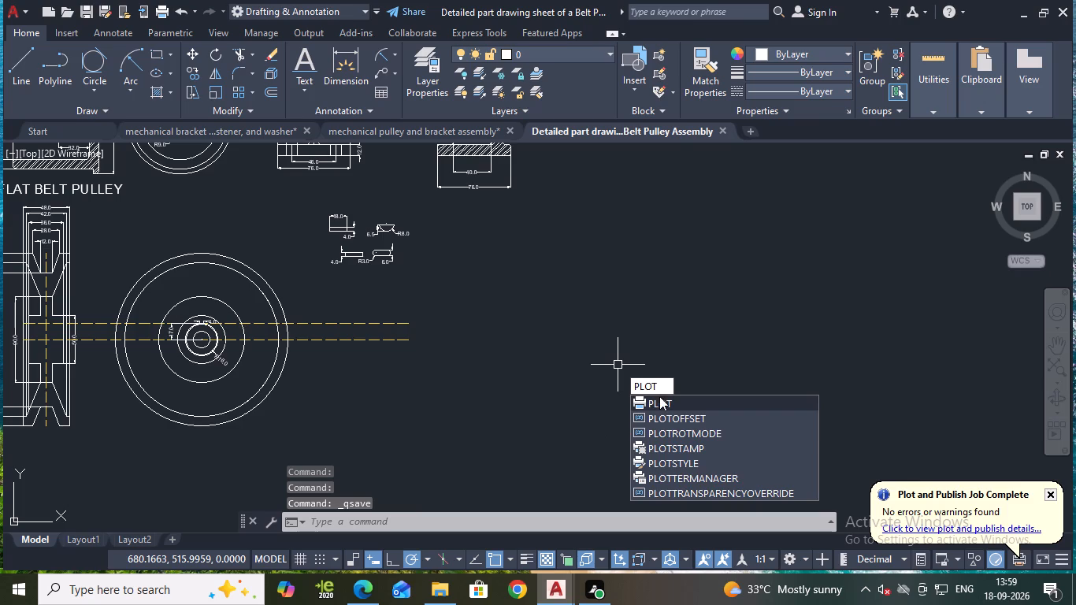
click(659, 396)
click(566, 333)
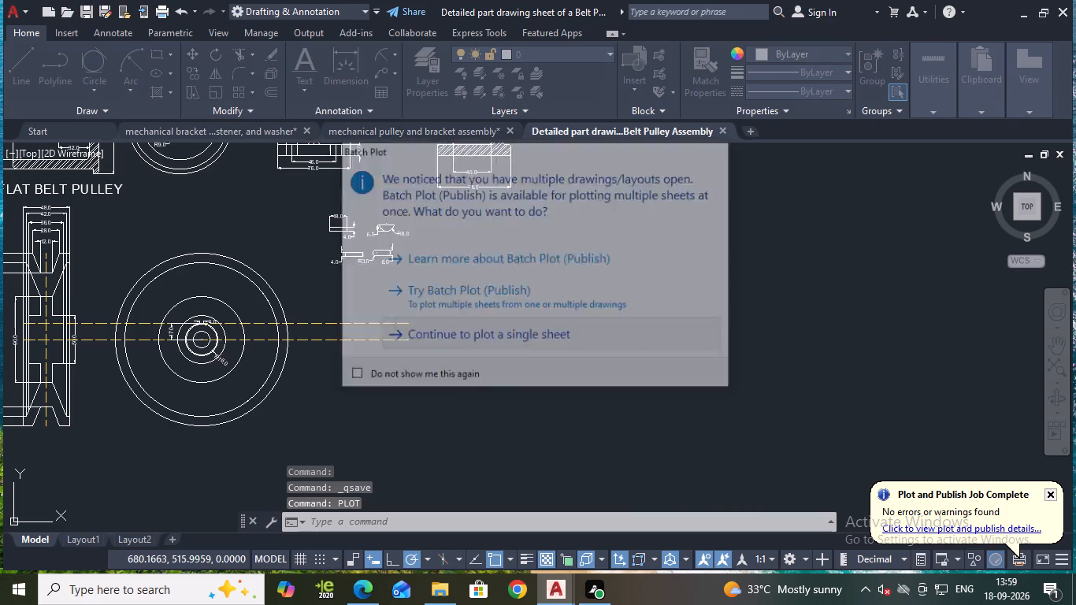
click(435, 170)
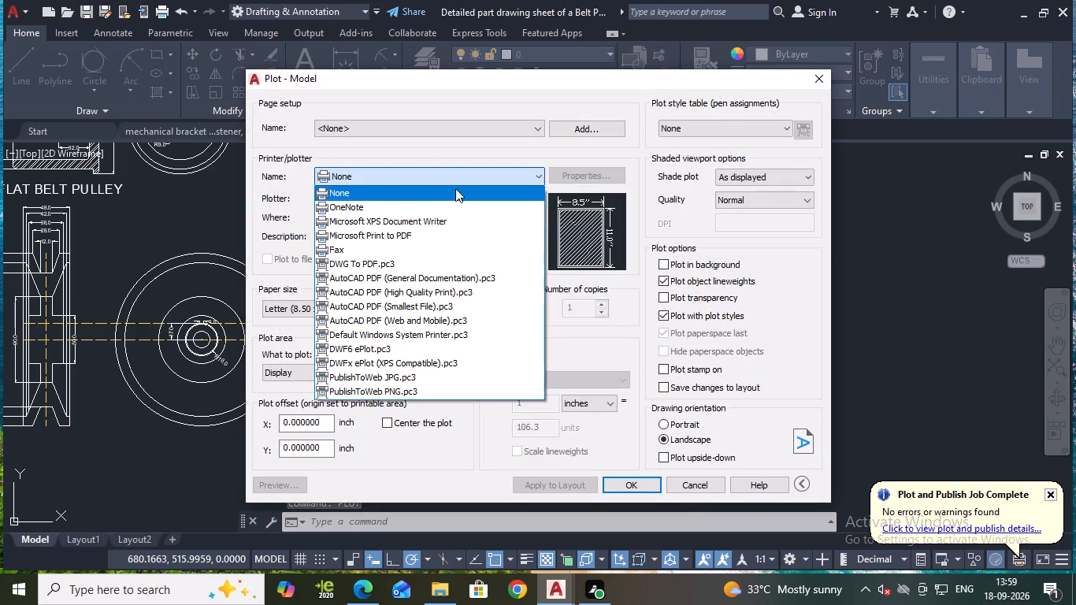
click(388, 263)
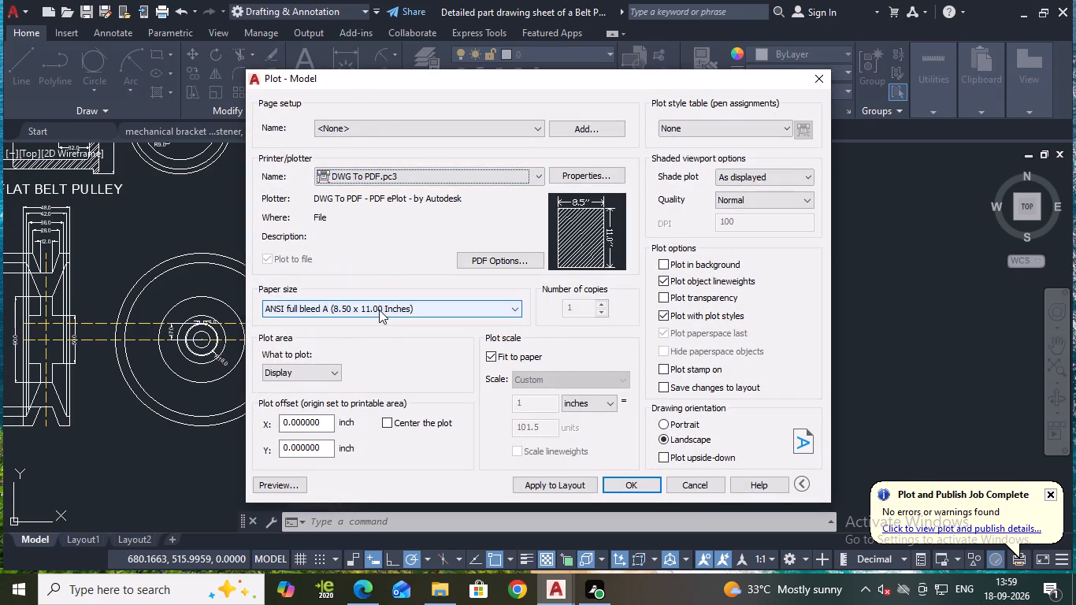
click(379, 310)
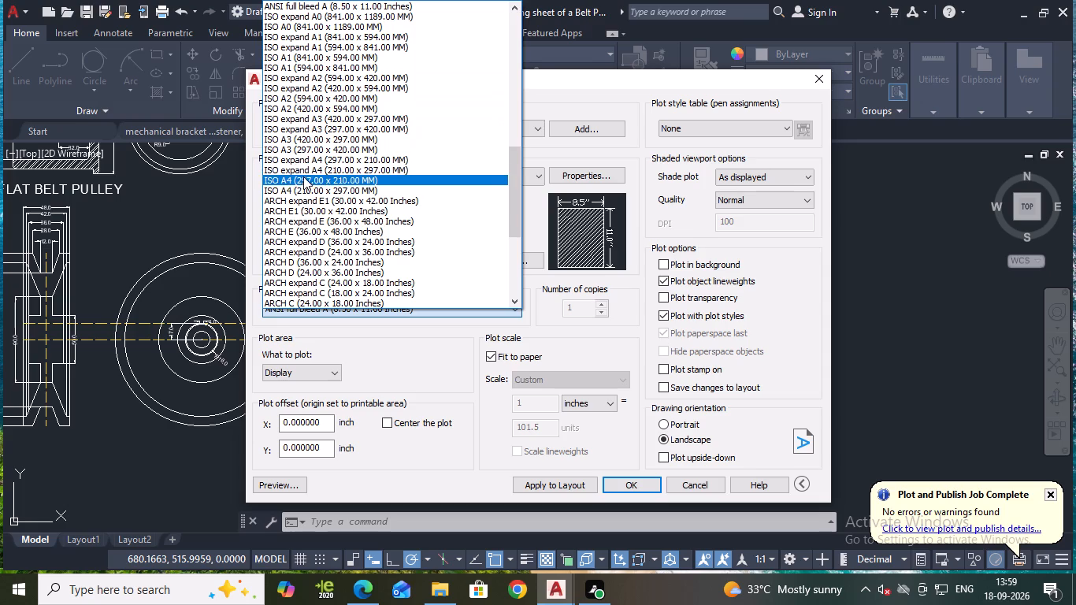
click(302, 178)
Set the plot area to a window enclosing all the part views on the drawing sheet.
click(336, 369)
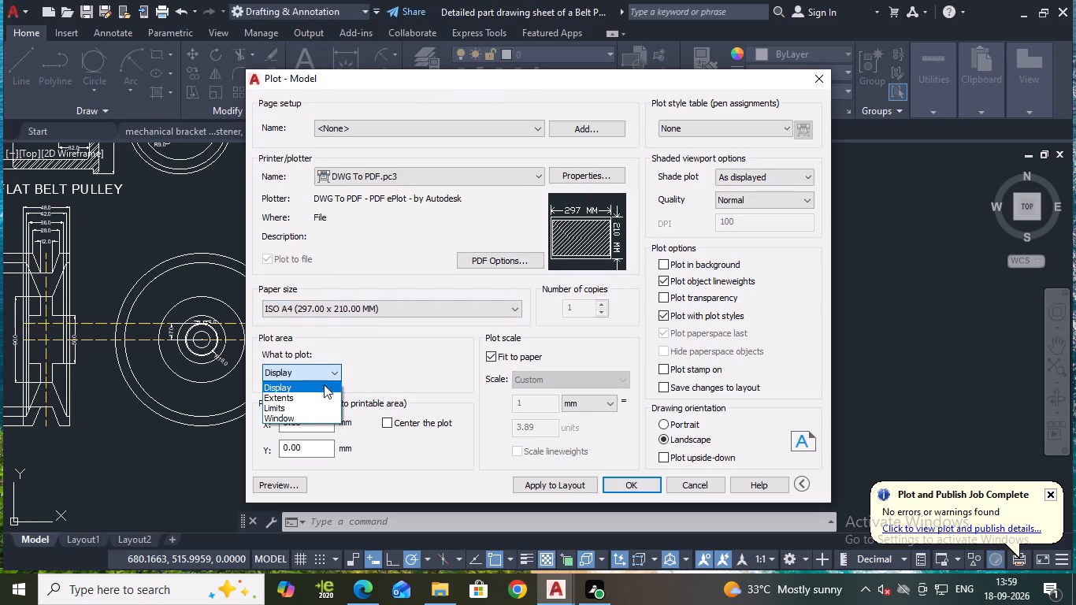
click(307, 414)
scroll(459, 258, down, 2)
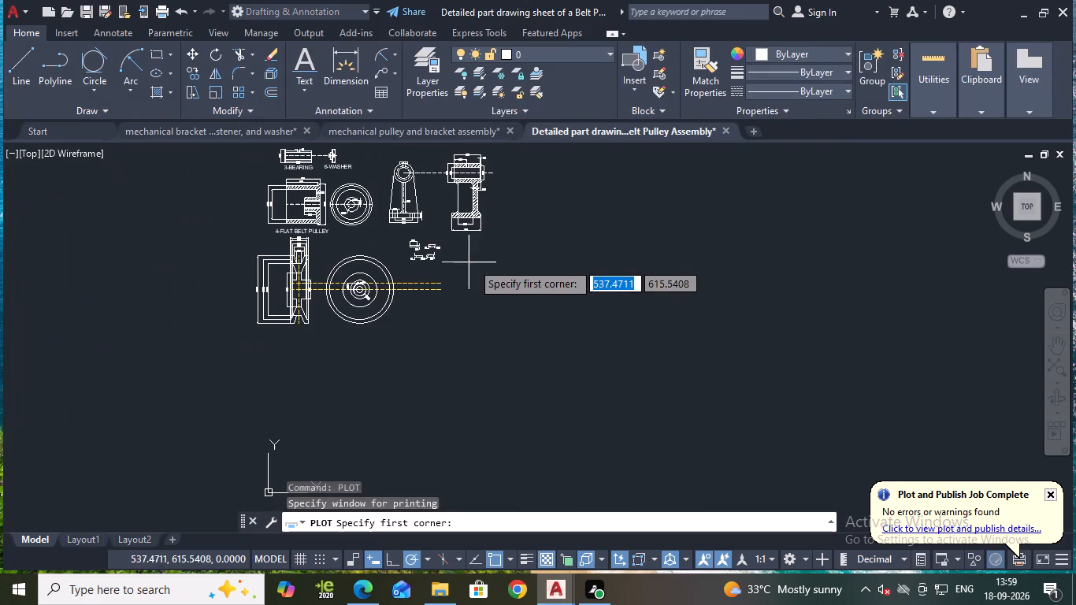
middle_drag(508, 274, 564, 339)
click(279, 181)
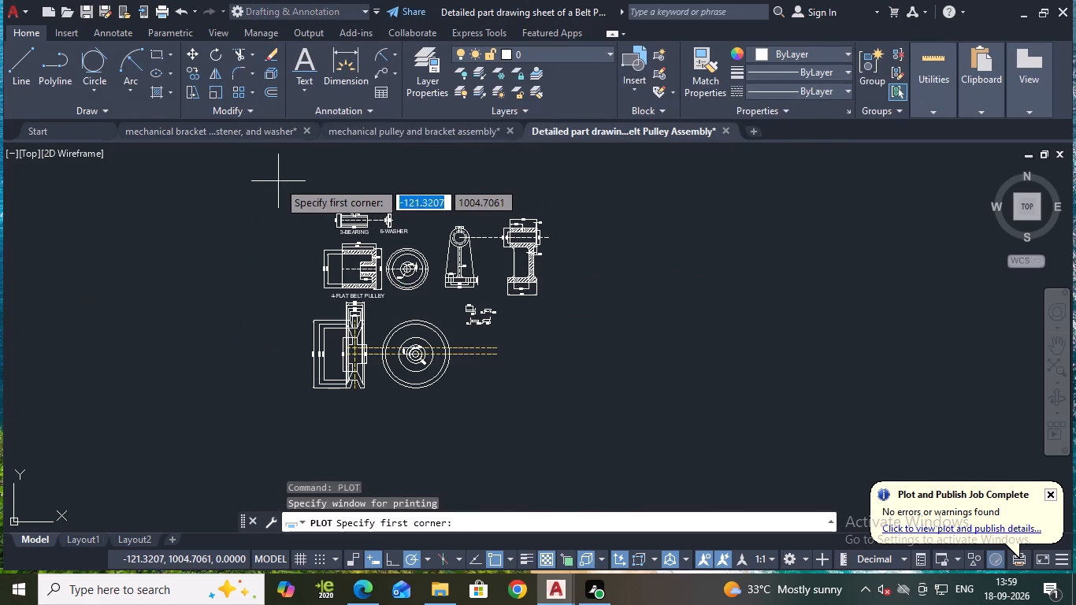
click(566, 417)
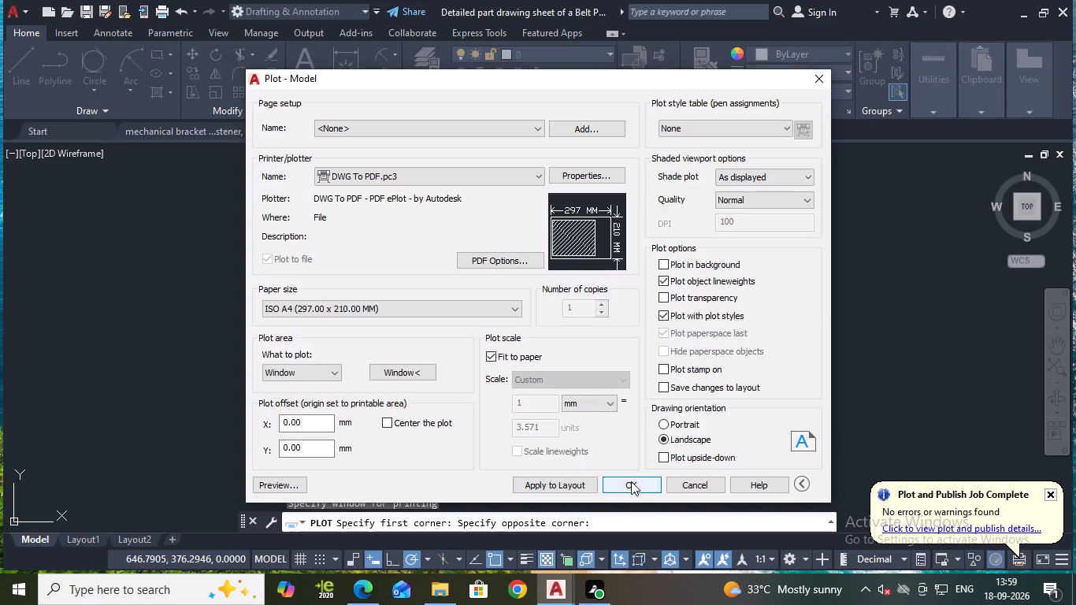
Plot the sheet to PDF, saving it in Documents under the suggested file name, and view the resulting page.
click(631, 481)
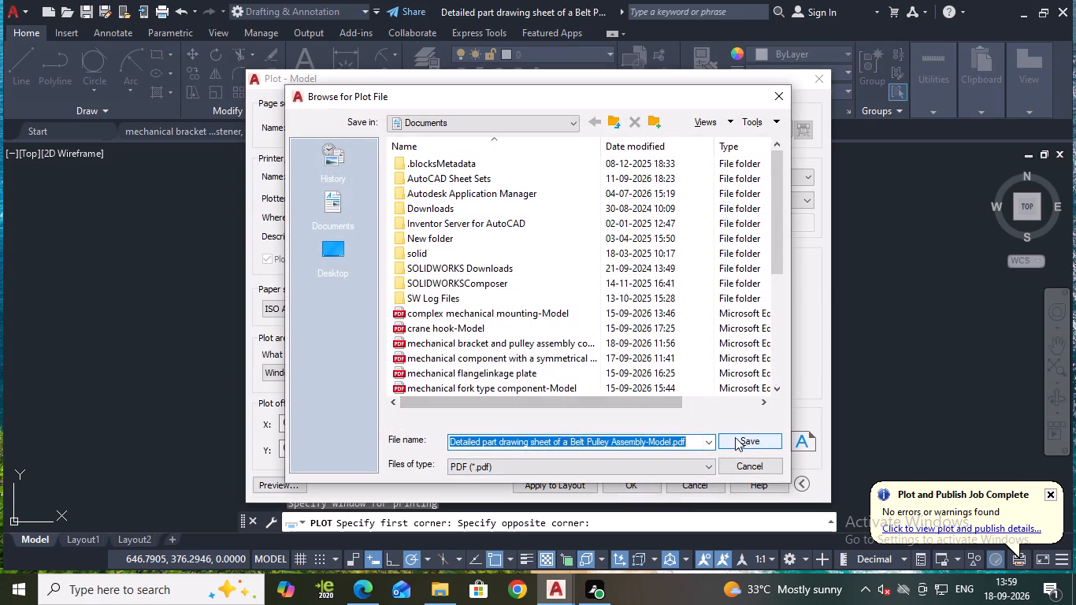
click(736, 437)
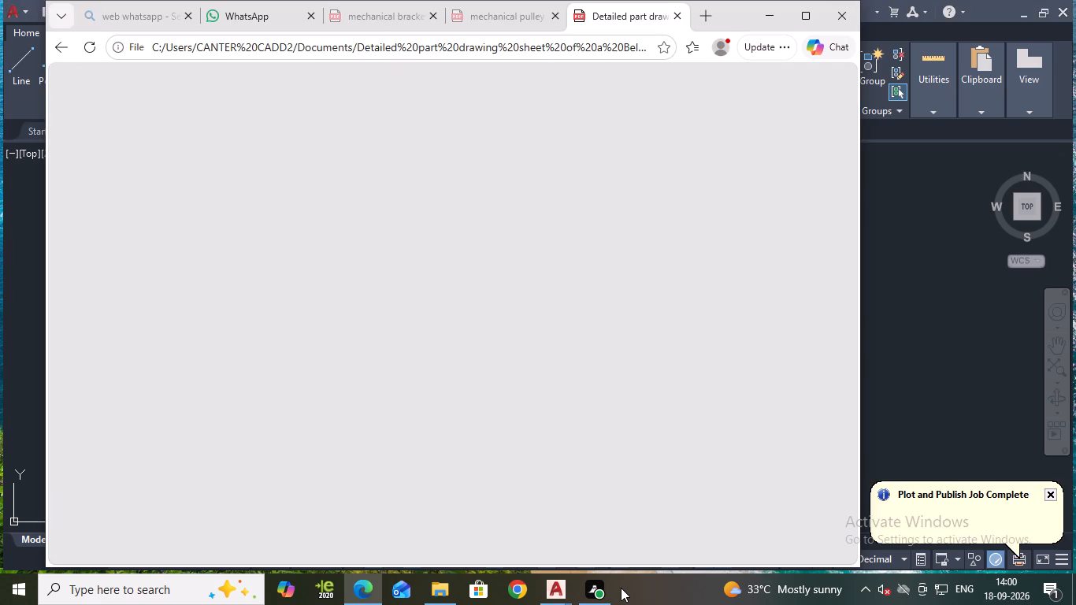
scroll(490, 275, up, 2)
scroll(462, 199, up, 2)
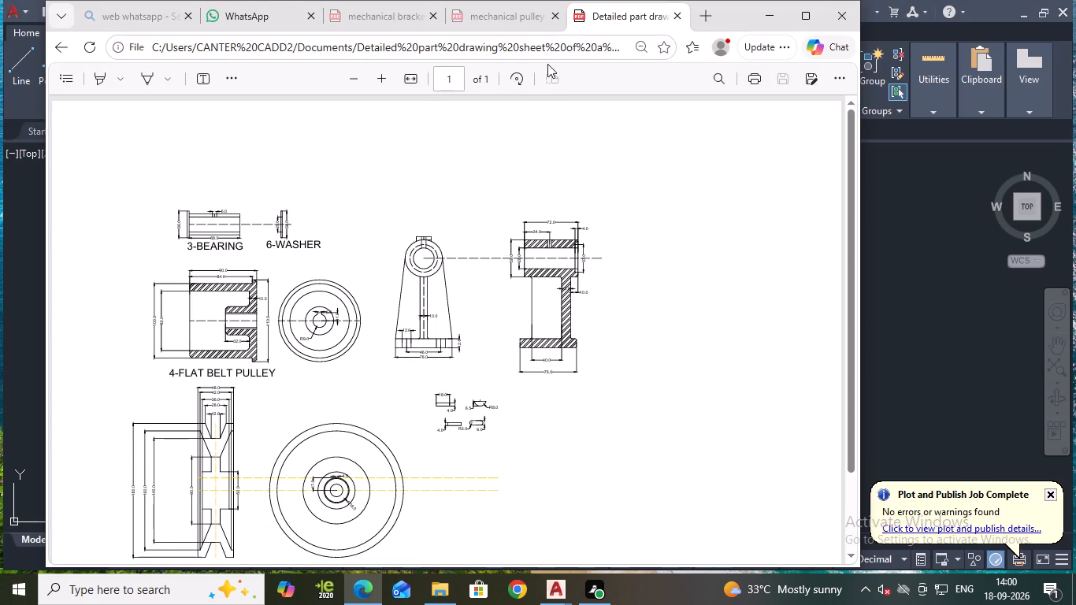